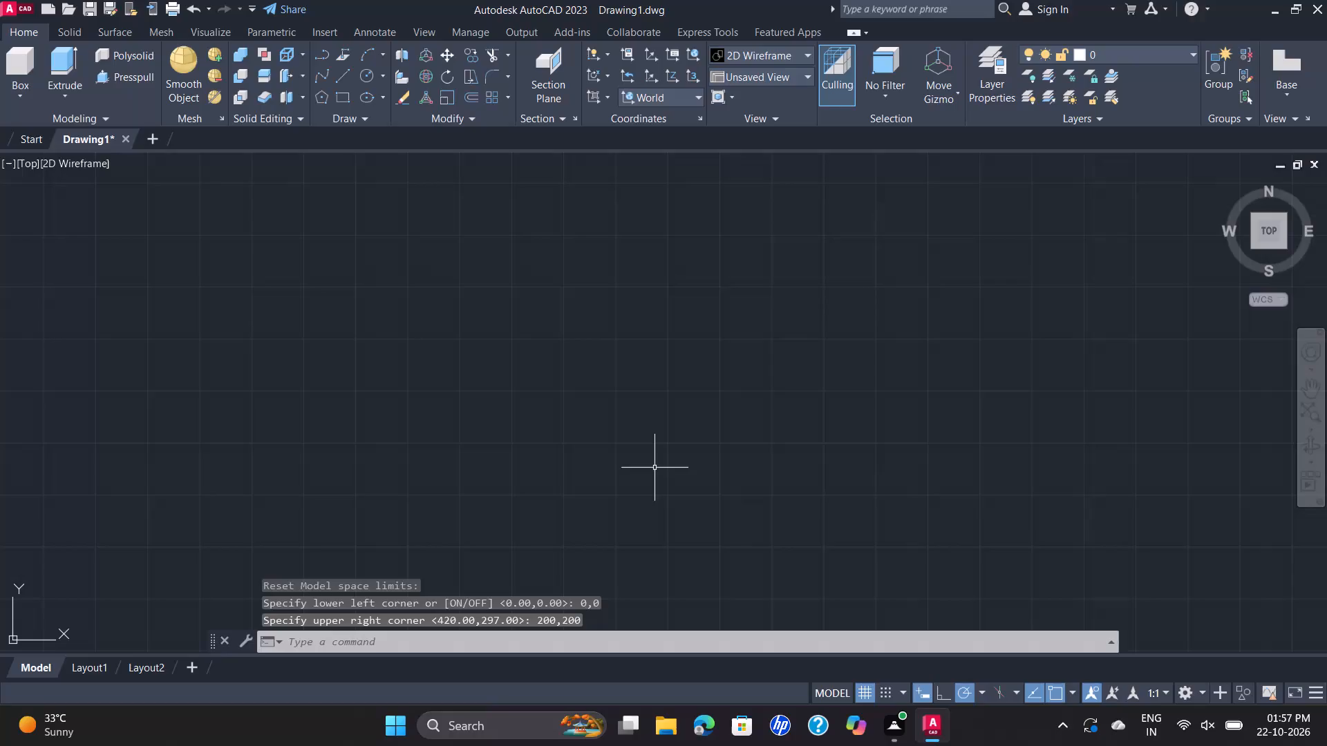
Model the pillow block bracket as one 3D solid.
Turn on log file recording with the LOGFILEON command.
text(LO)
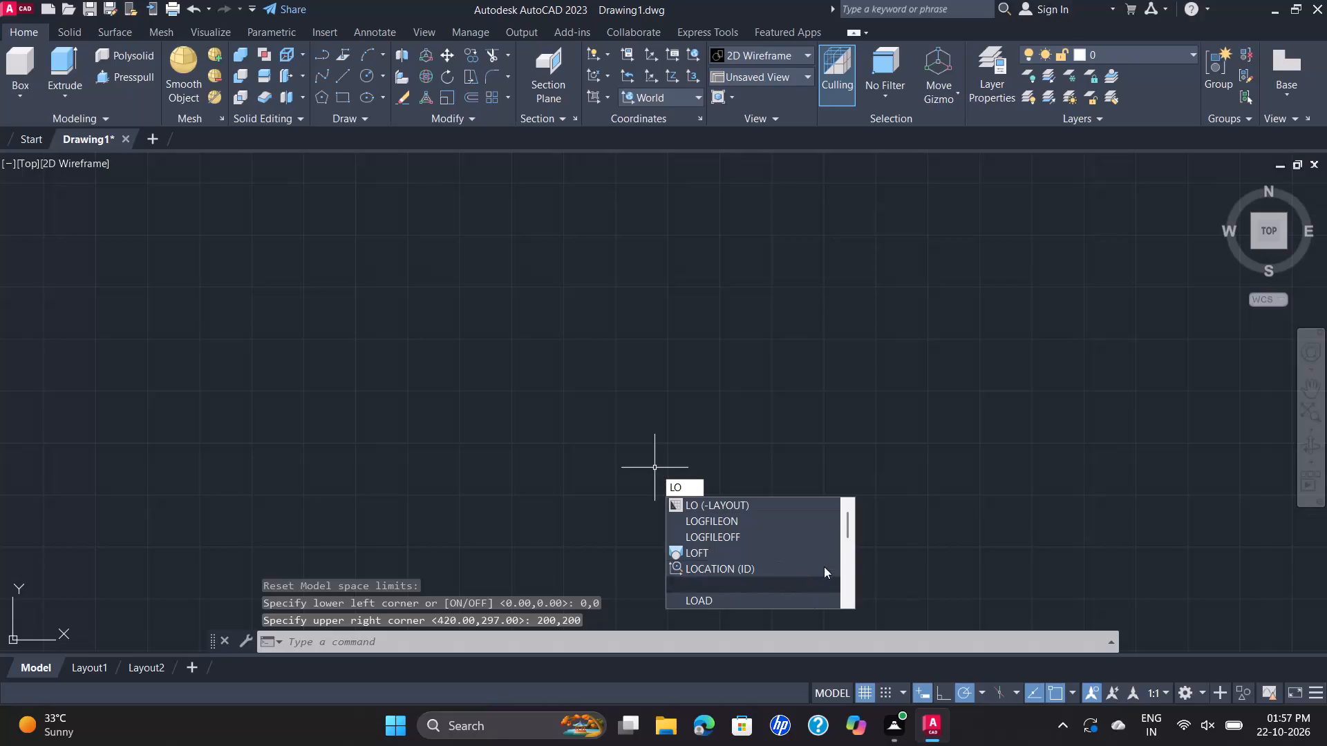
click(808, 515)
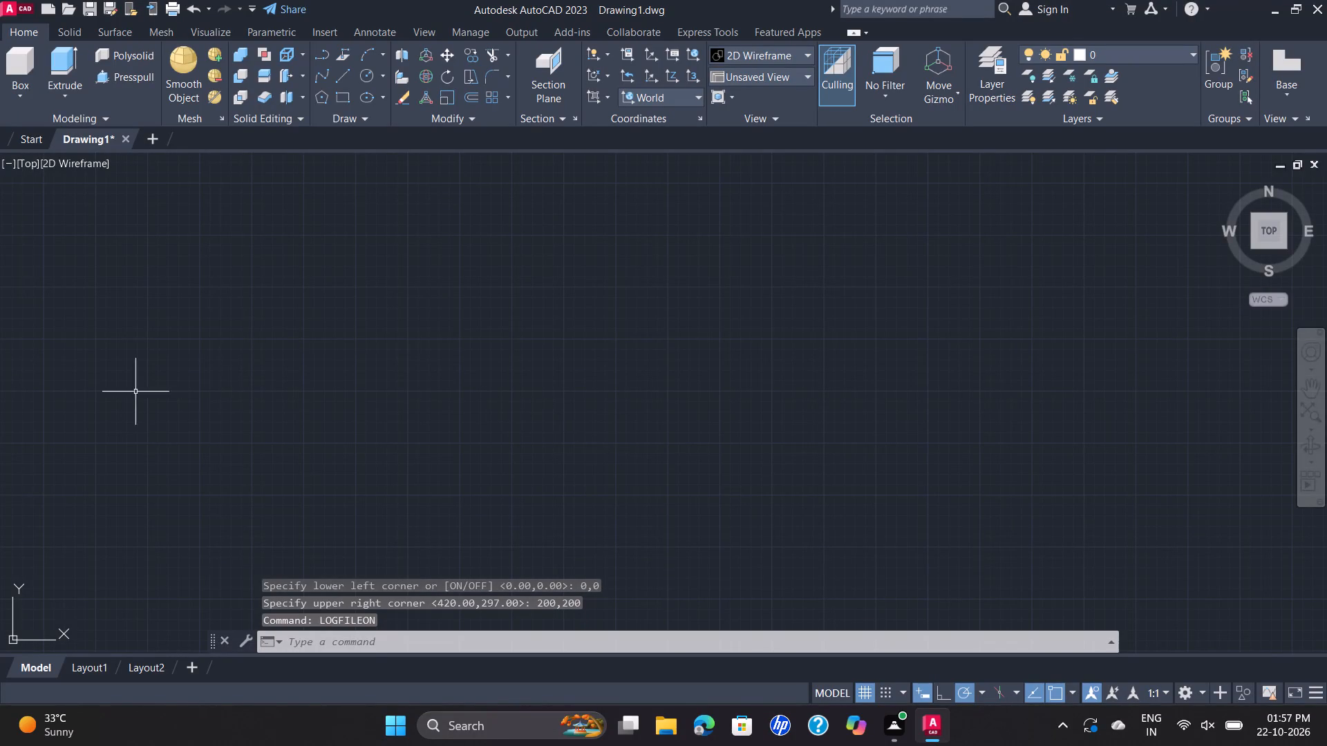
Switch the viewport from the top view to the SE Isometric view.
click(19, 154)
click(29, 171)
click(35, 163)
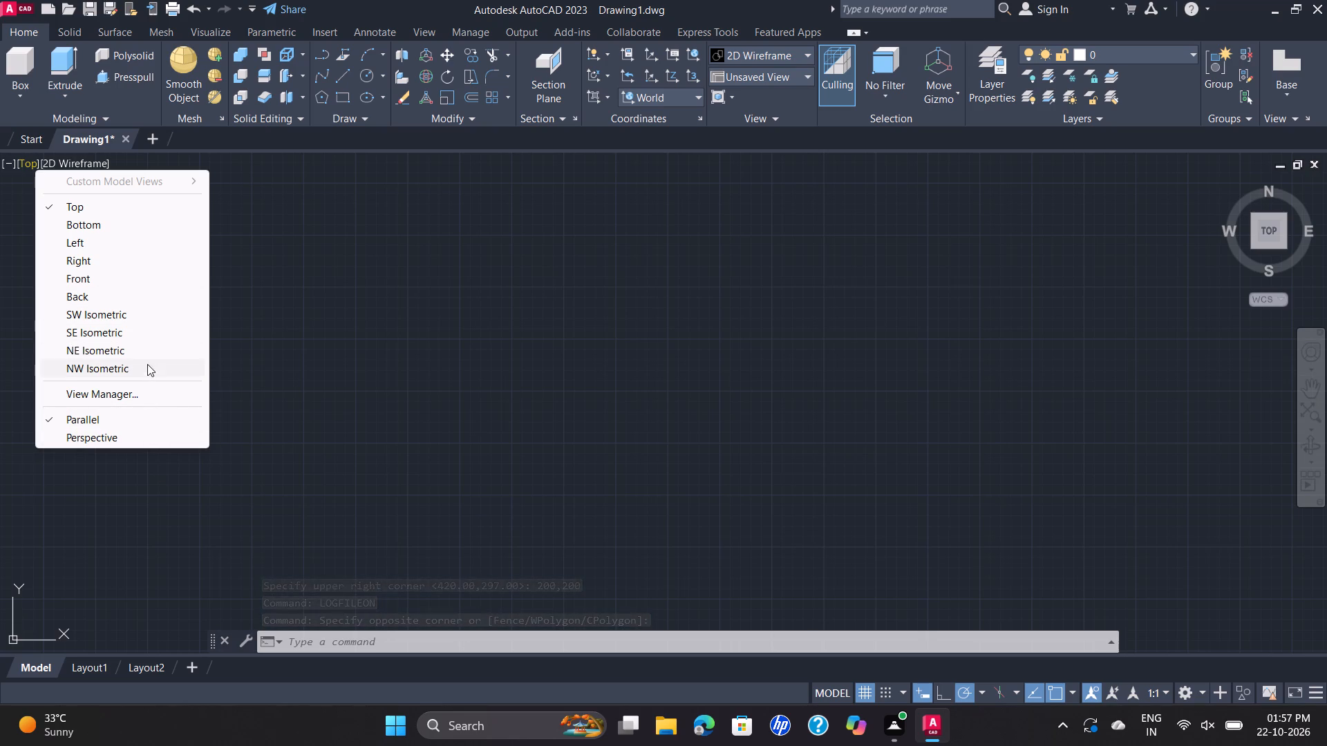
click(137, 332)
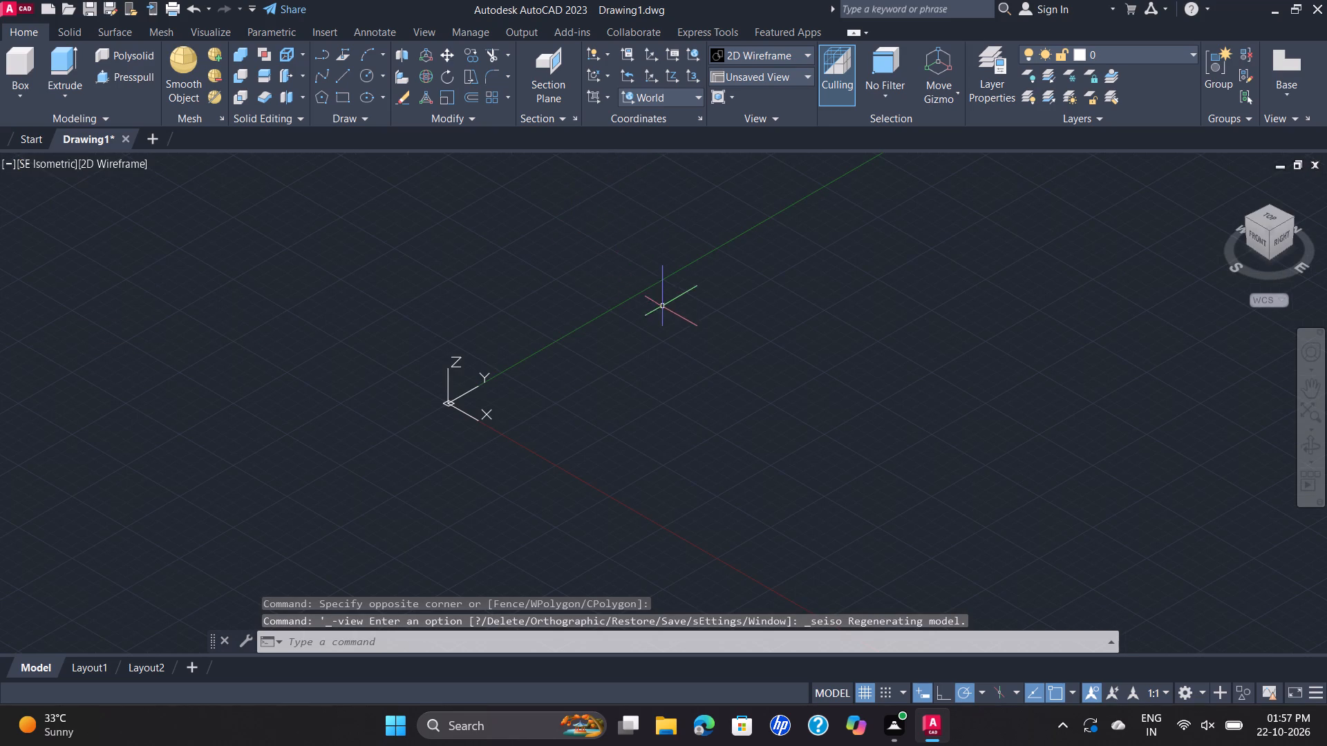
Draw a 92 by 142 rectangle on the XY plane, 92 along X and 142 along Y.
middle_drag(672, 315, 413, 278)
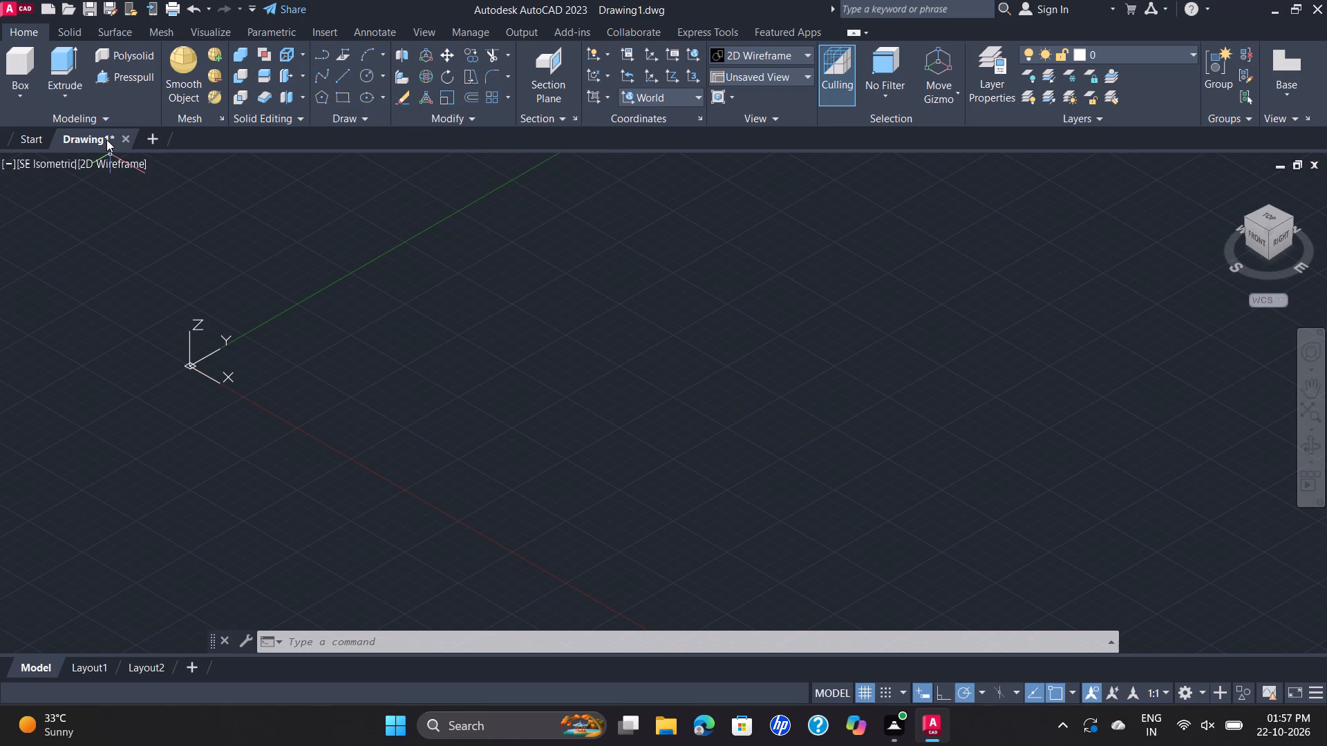
click(344, 98)
click(558, 381)
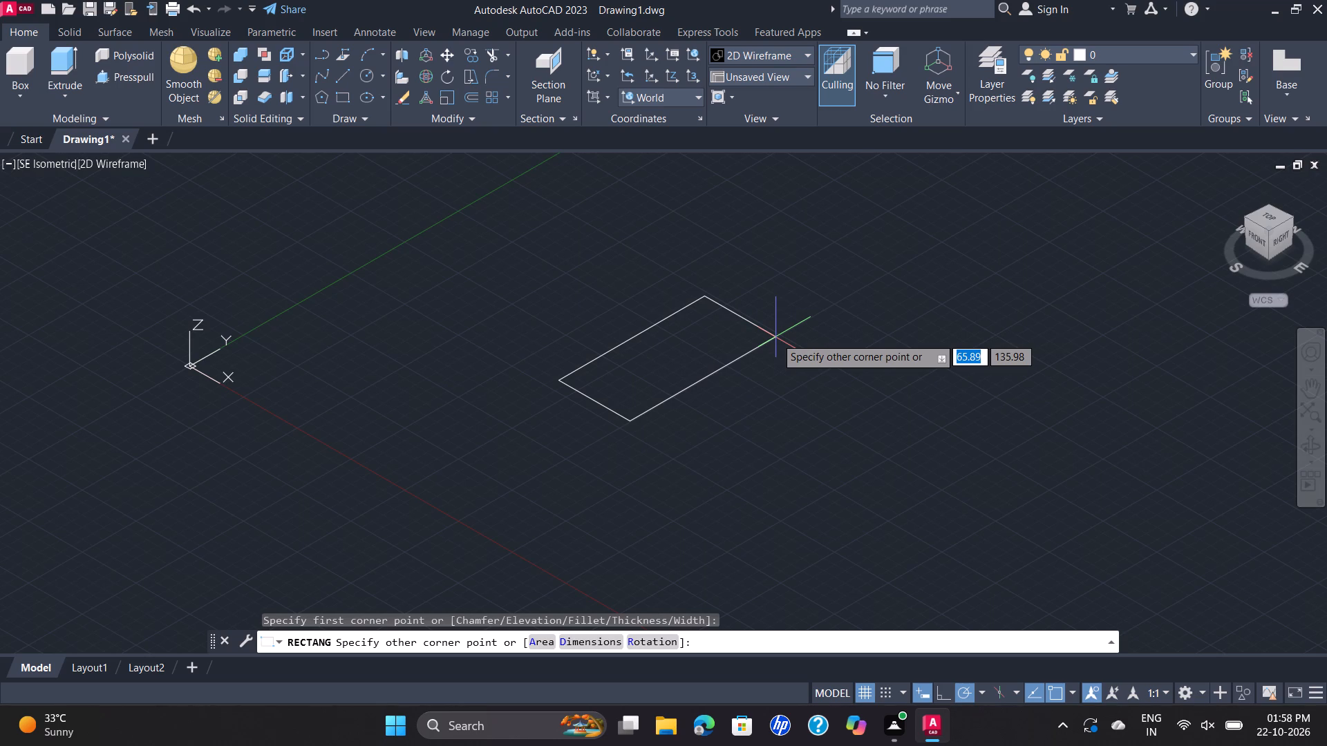
text(92)
key(Tab)
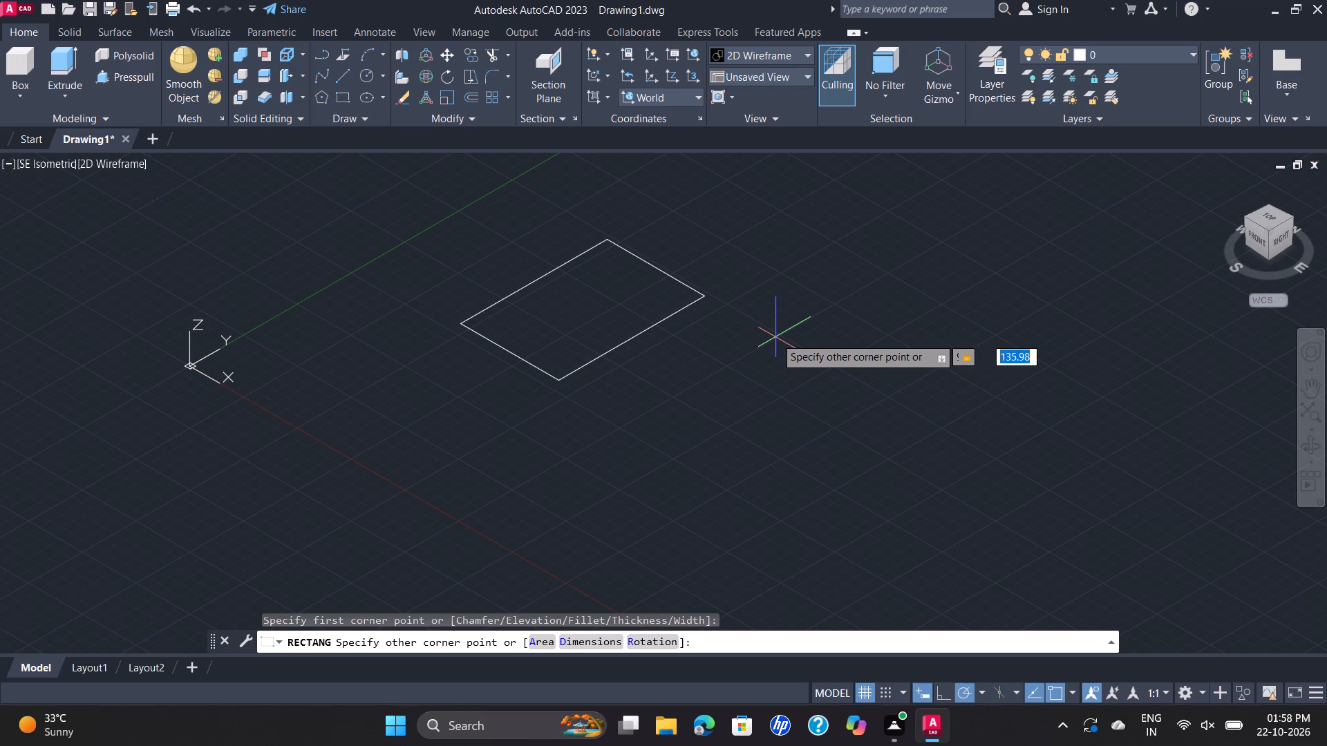
text(142)
key(Return)
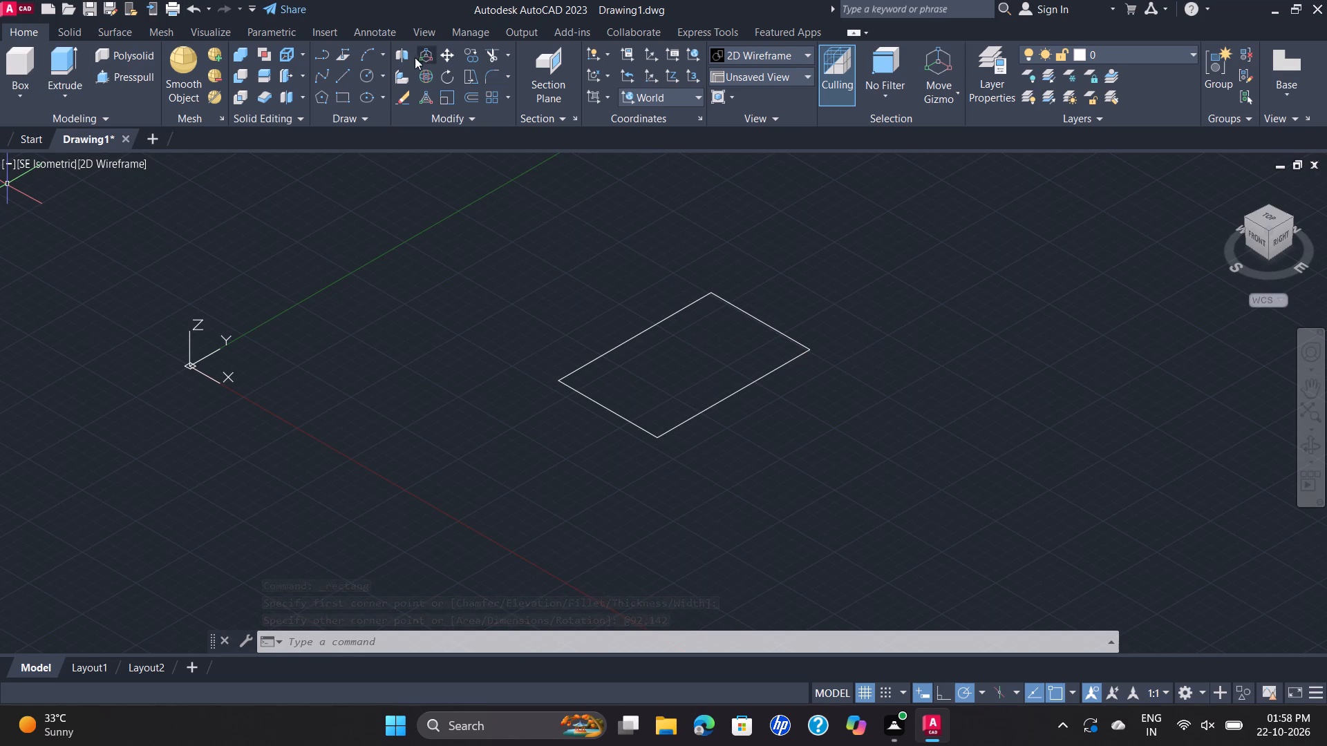
click(490, 73)
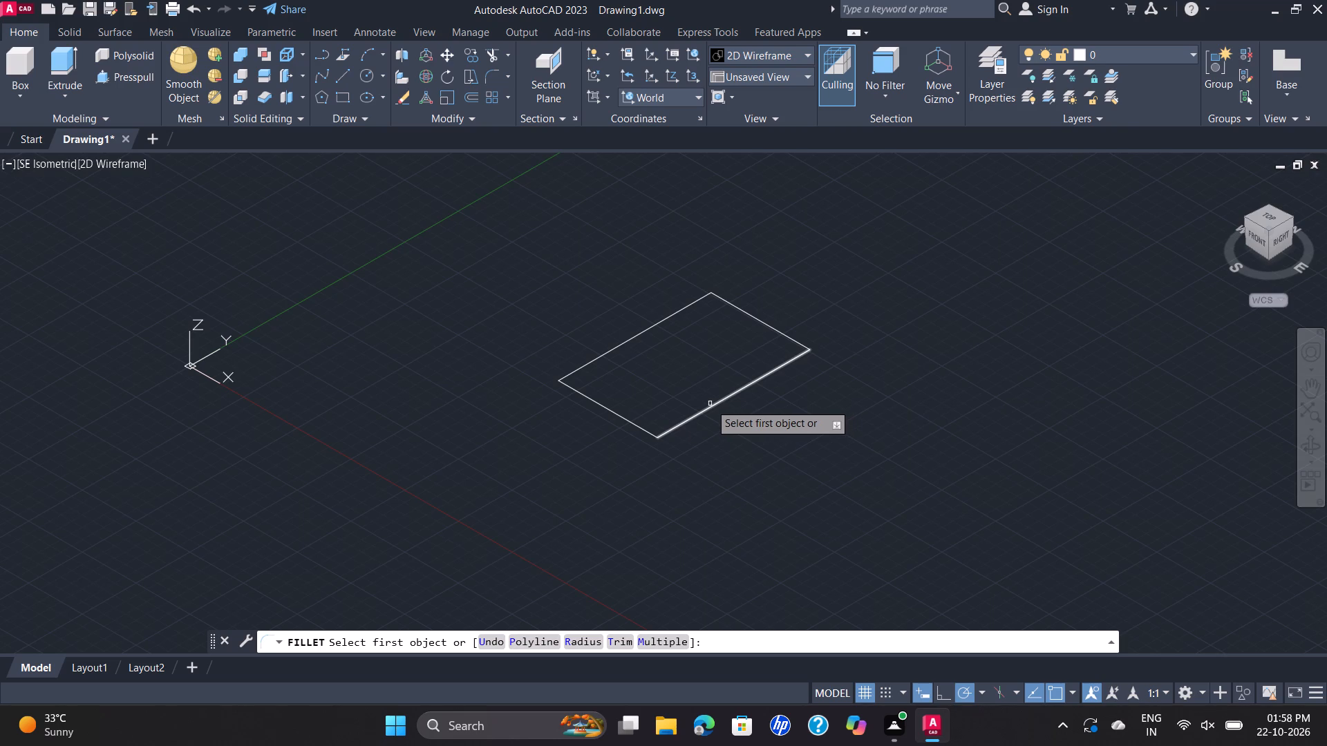
key(Escape)
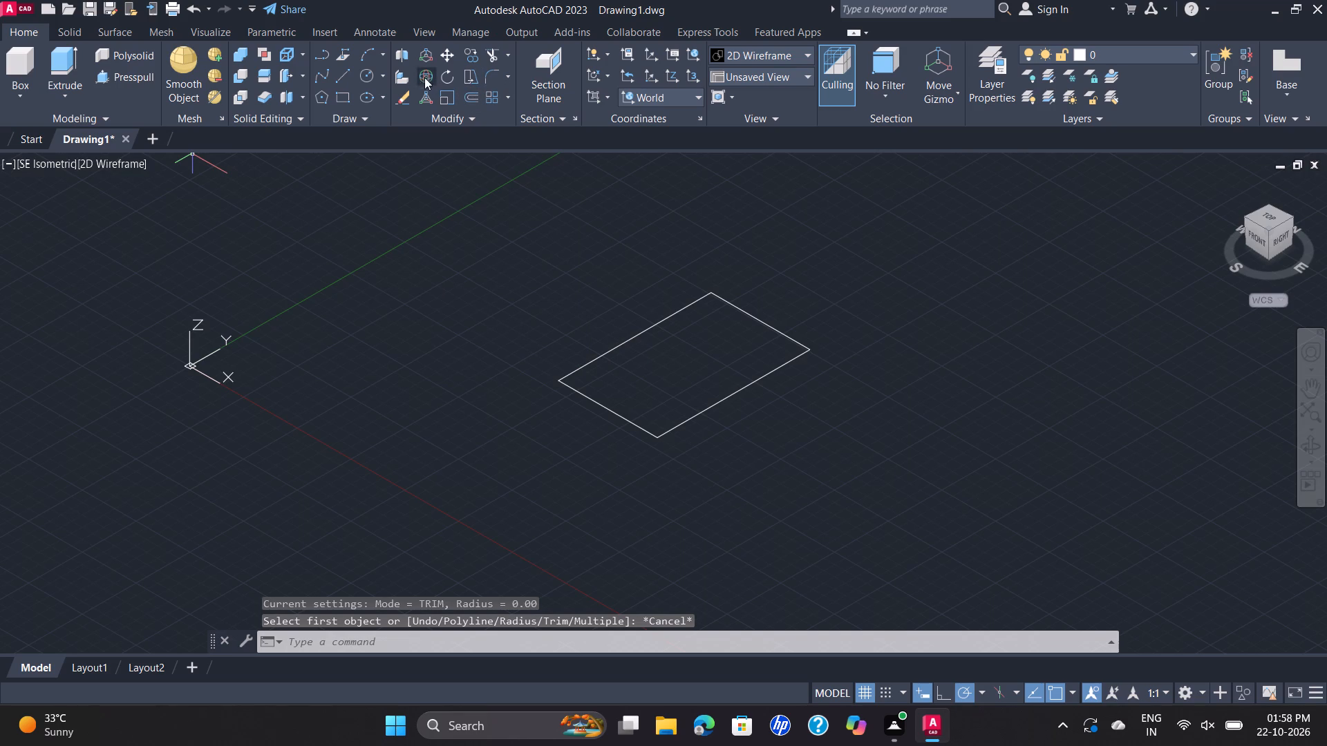
Draw guide lines from the rectangle's front corner: 21 along the long edge, and 21 inward parallel to the short edge.
click(344, 74)
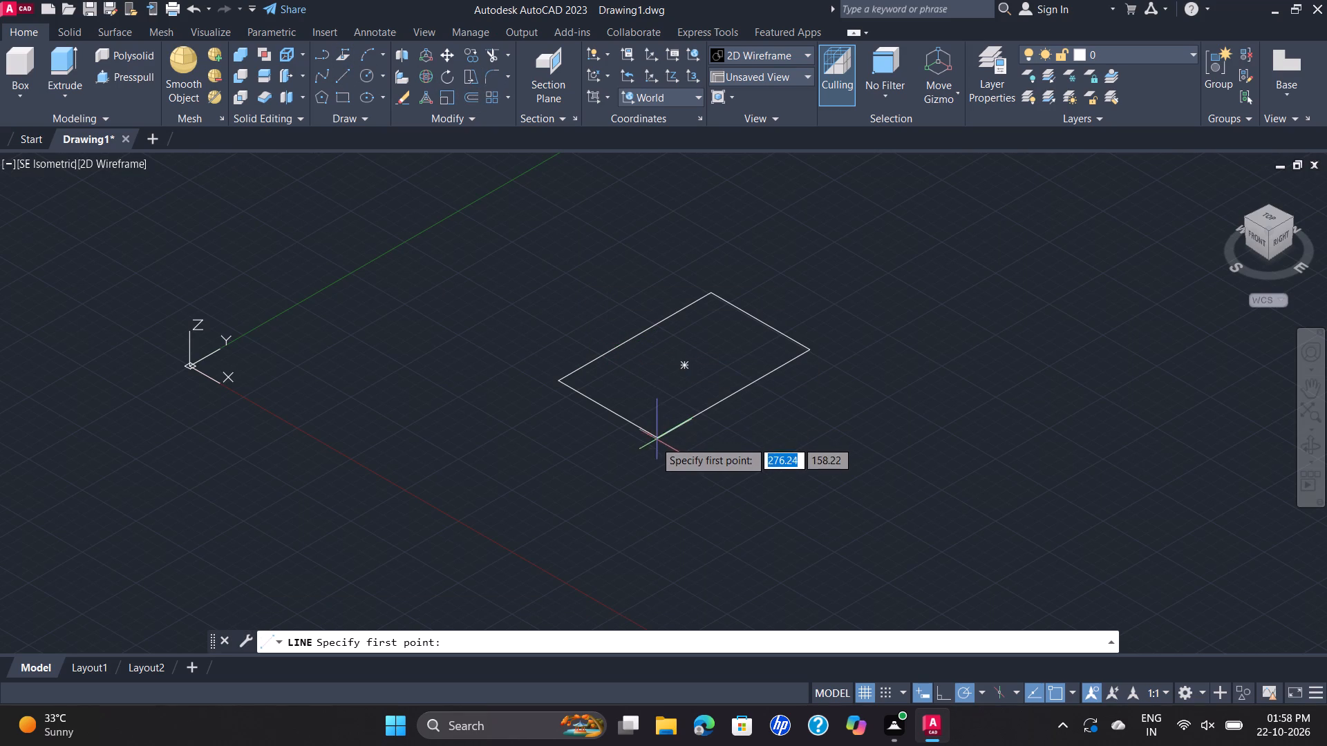
click(656, 441)
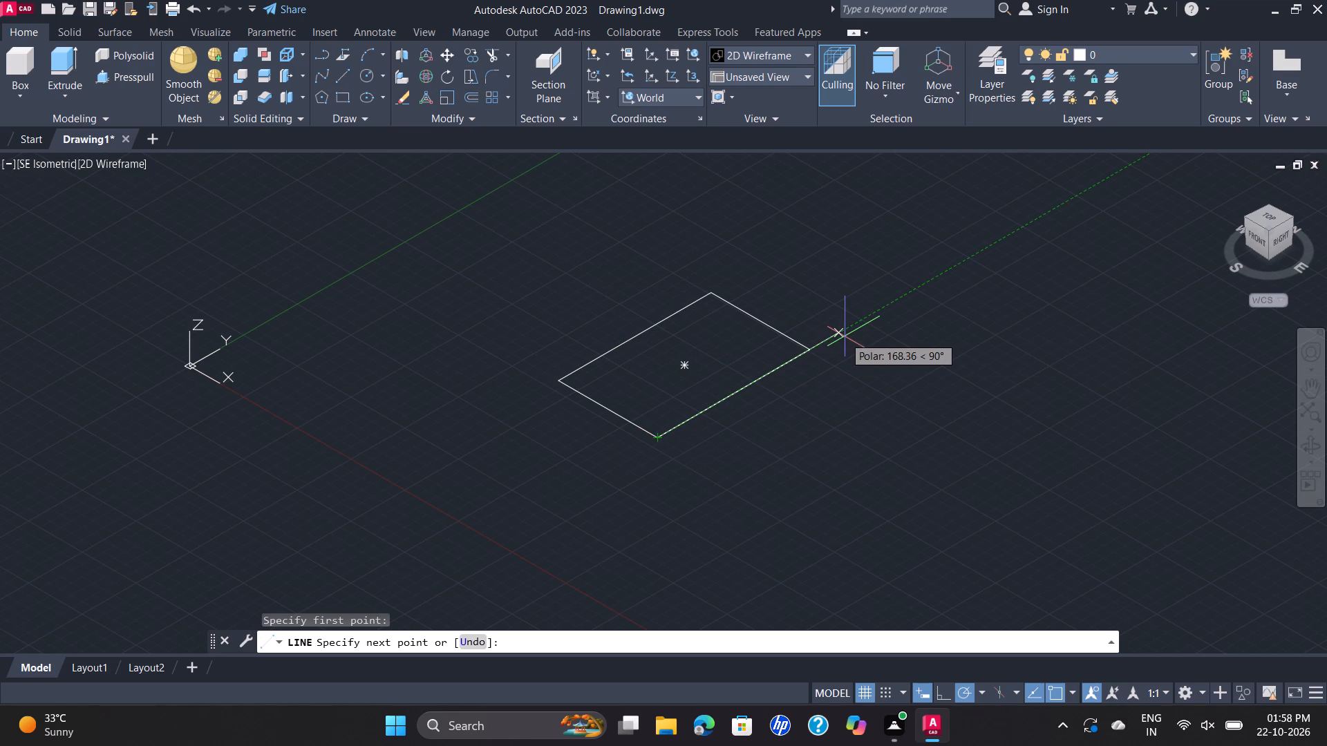
text(21)
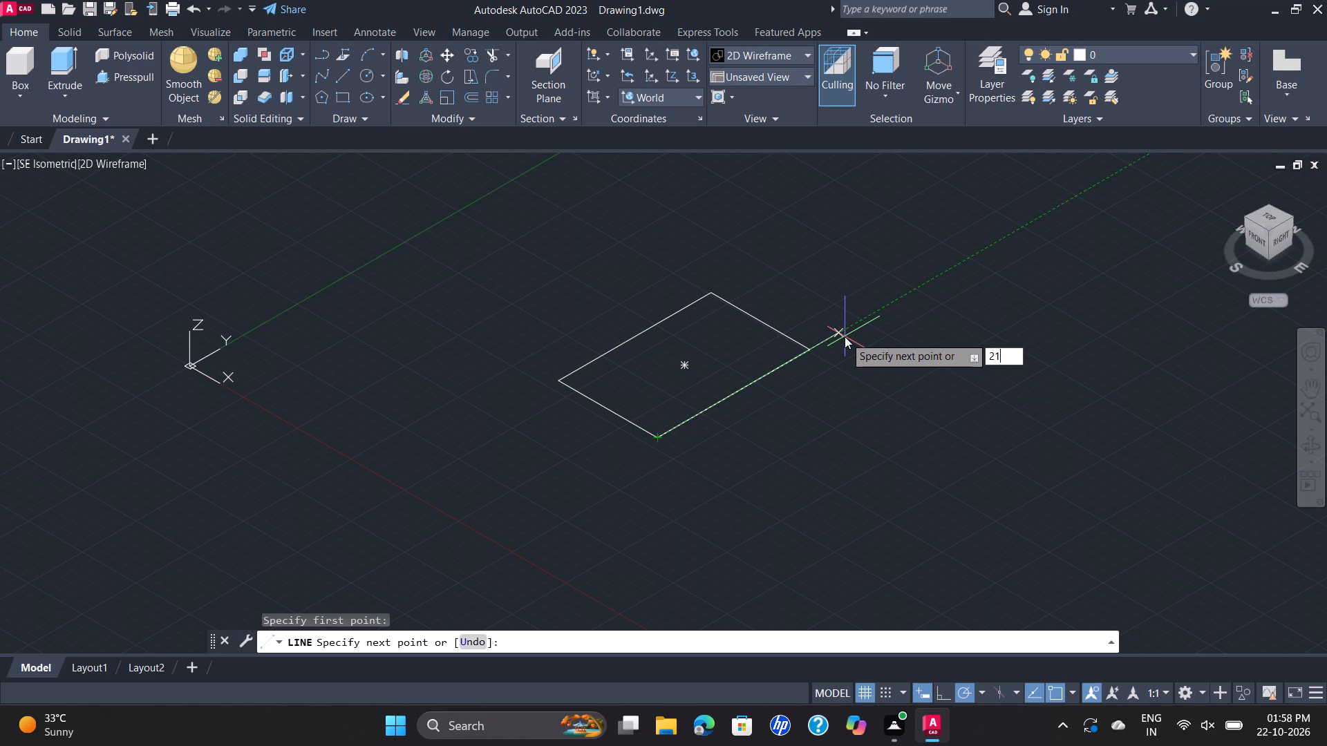
key(Return)
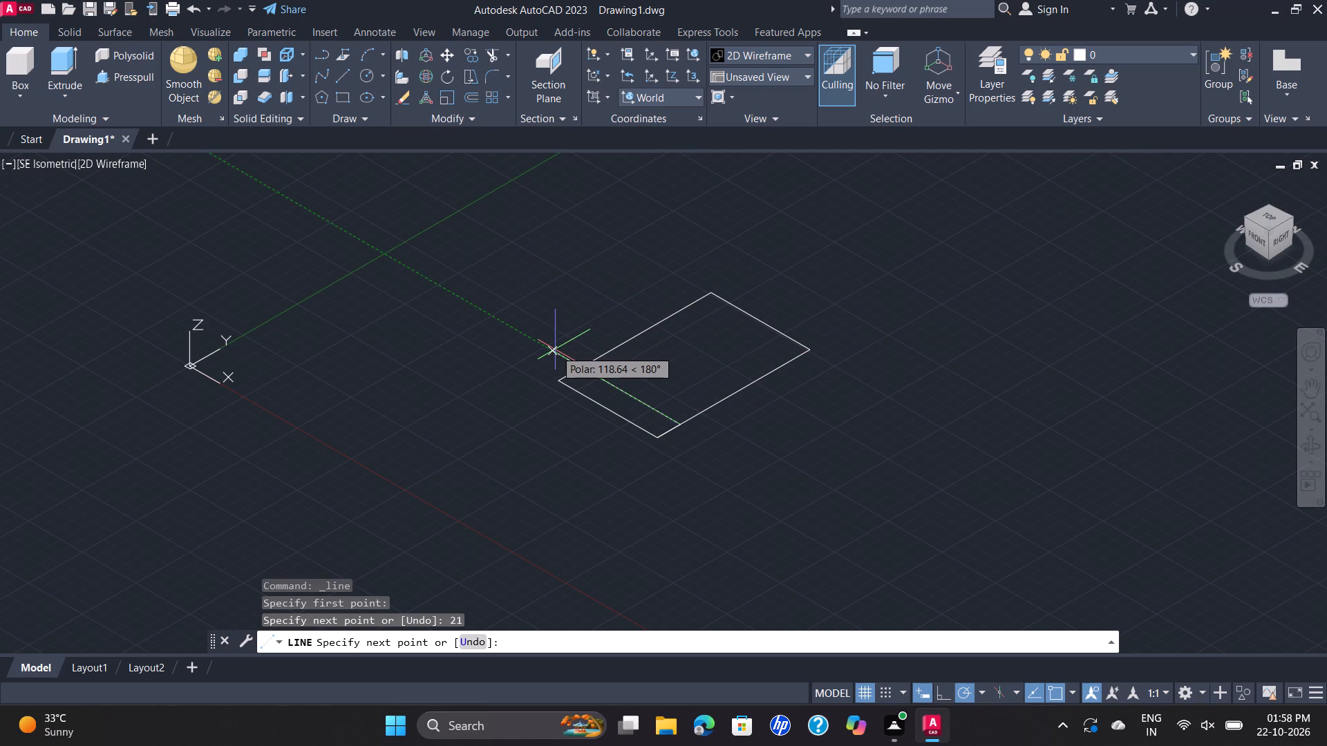
text(21)
key(Return)
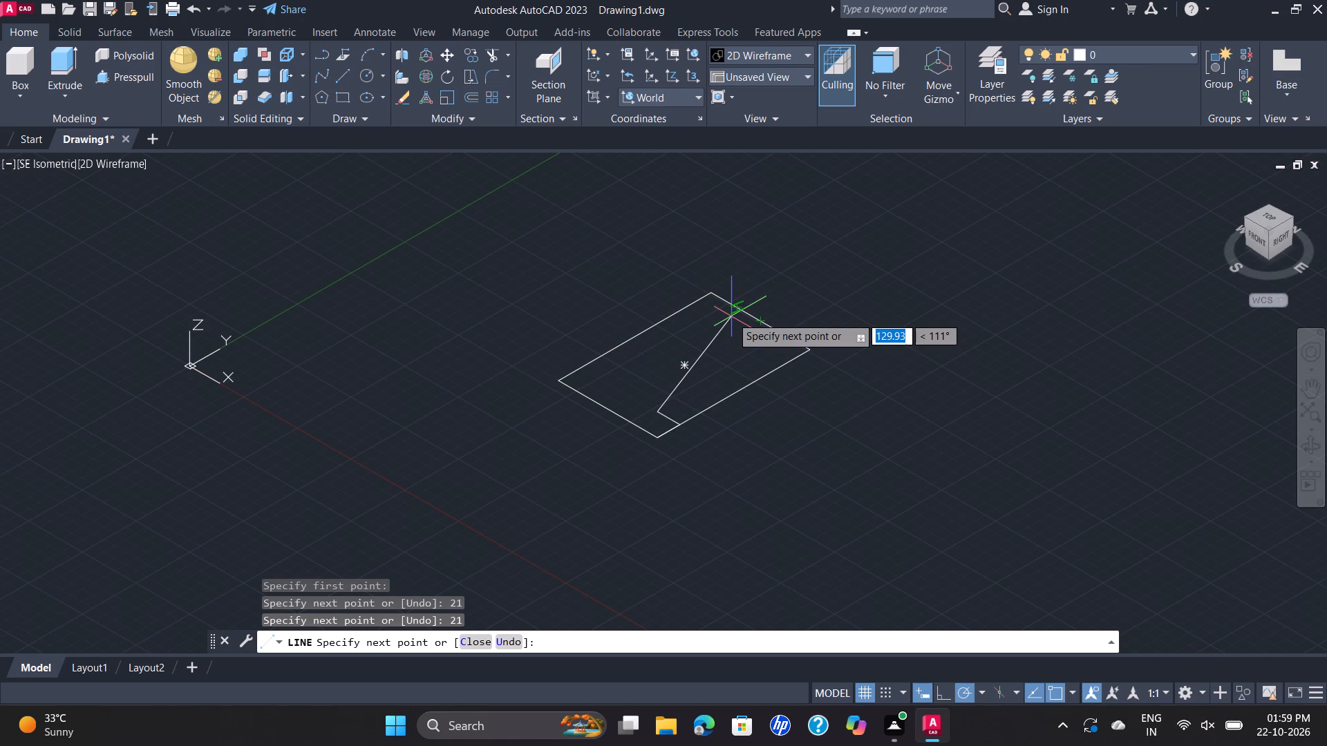
key(Escape)
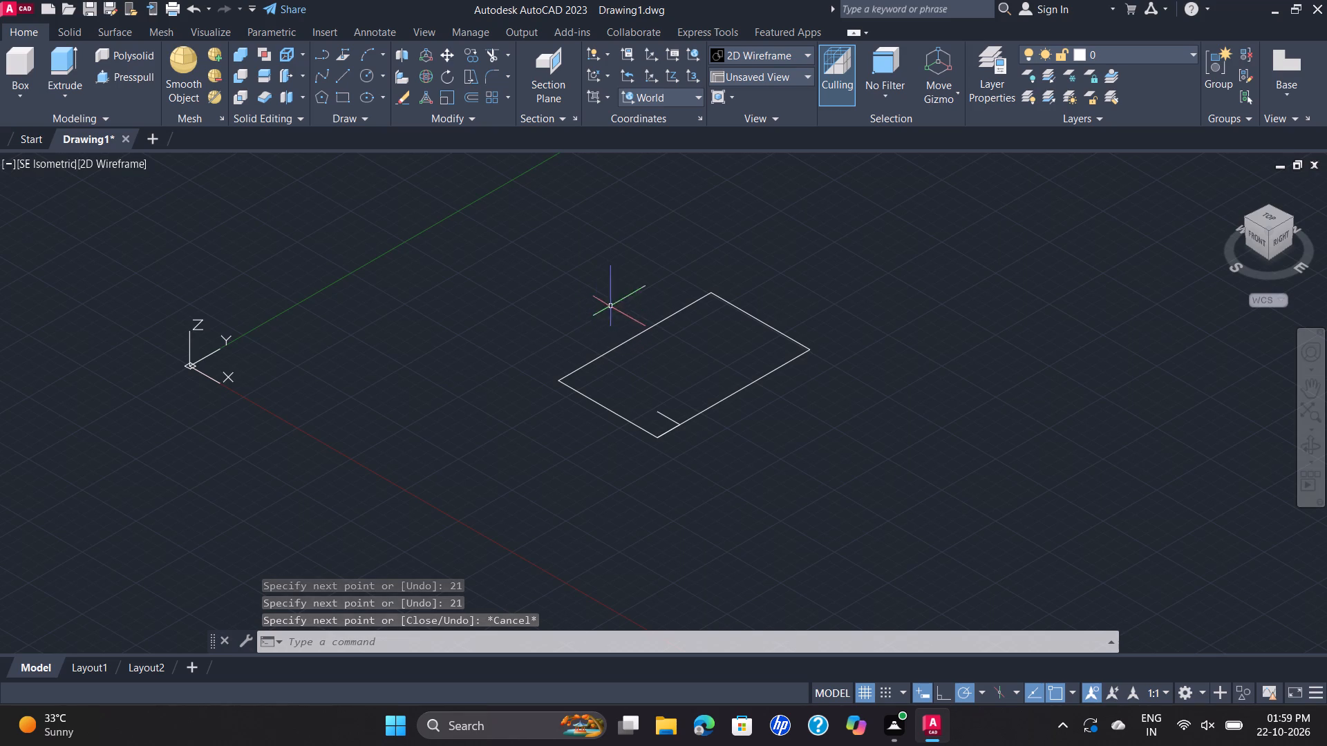
Draw an 18 diameter circle centred on the inner end of the guide line.
click(366, 72)
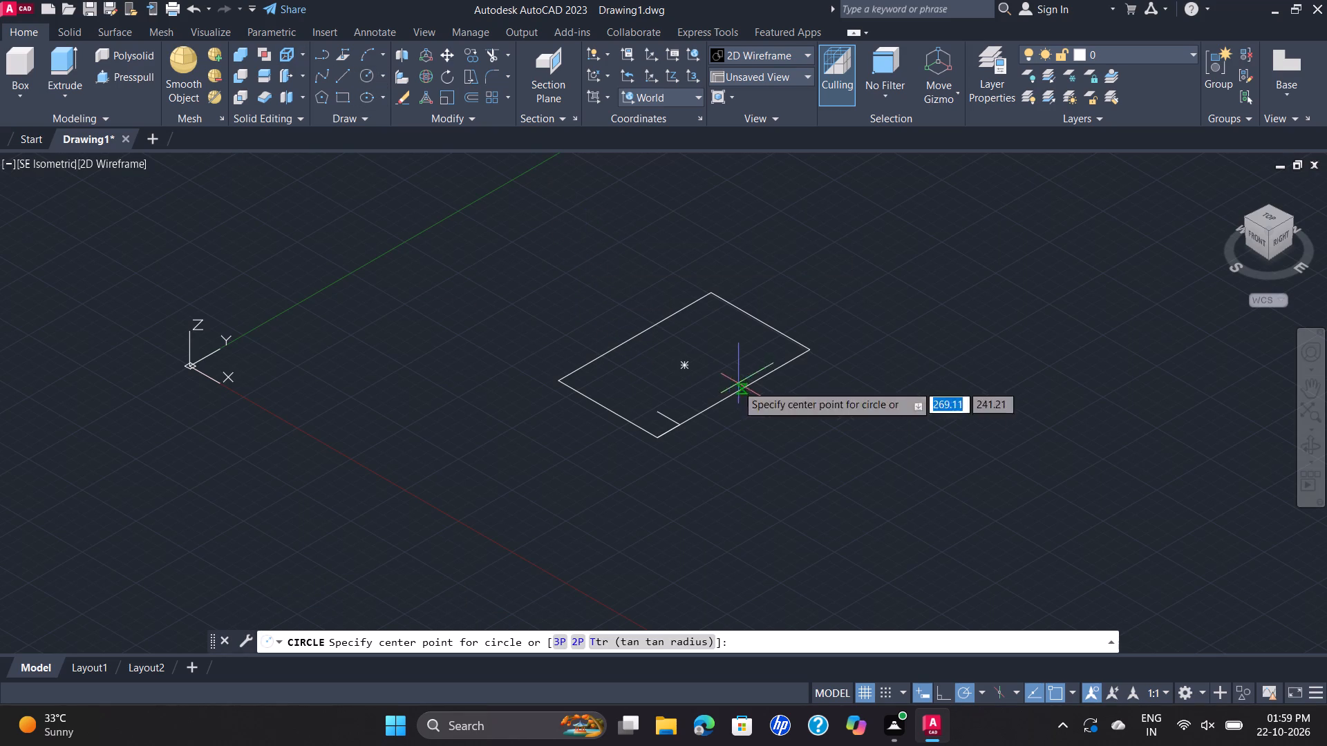
click(652, 412)
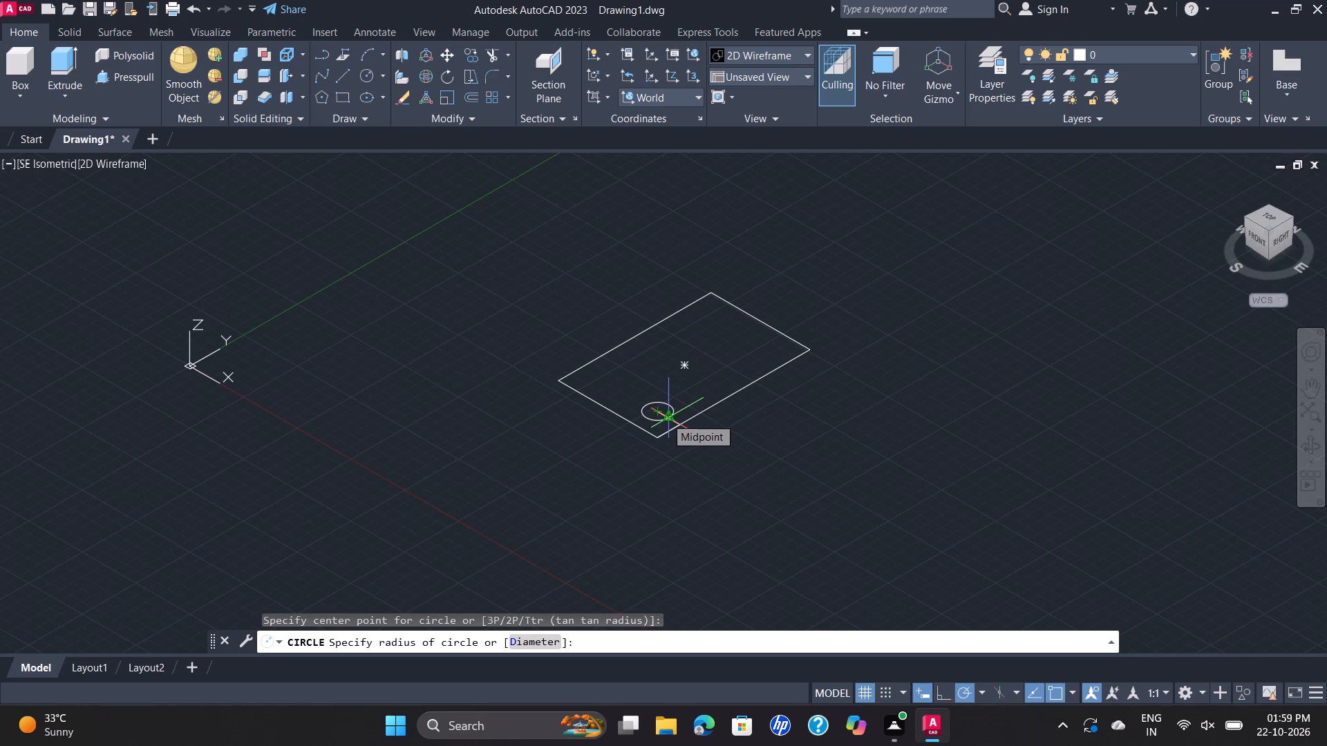
key(d)
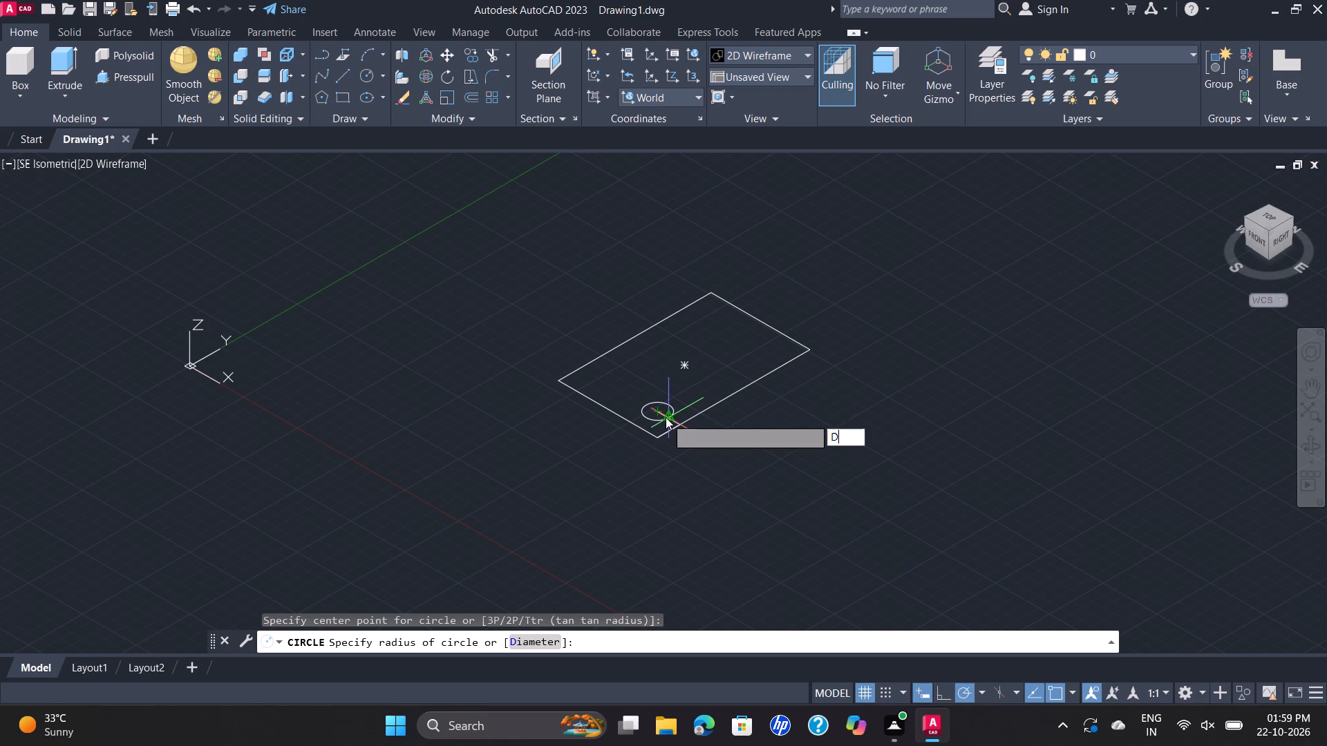
key(Return)
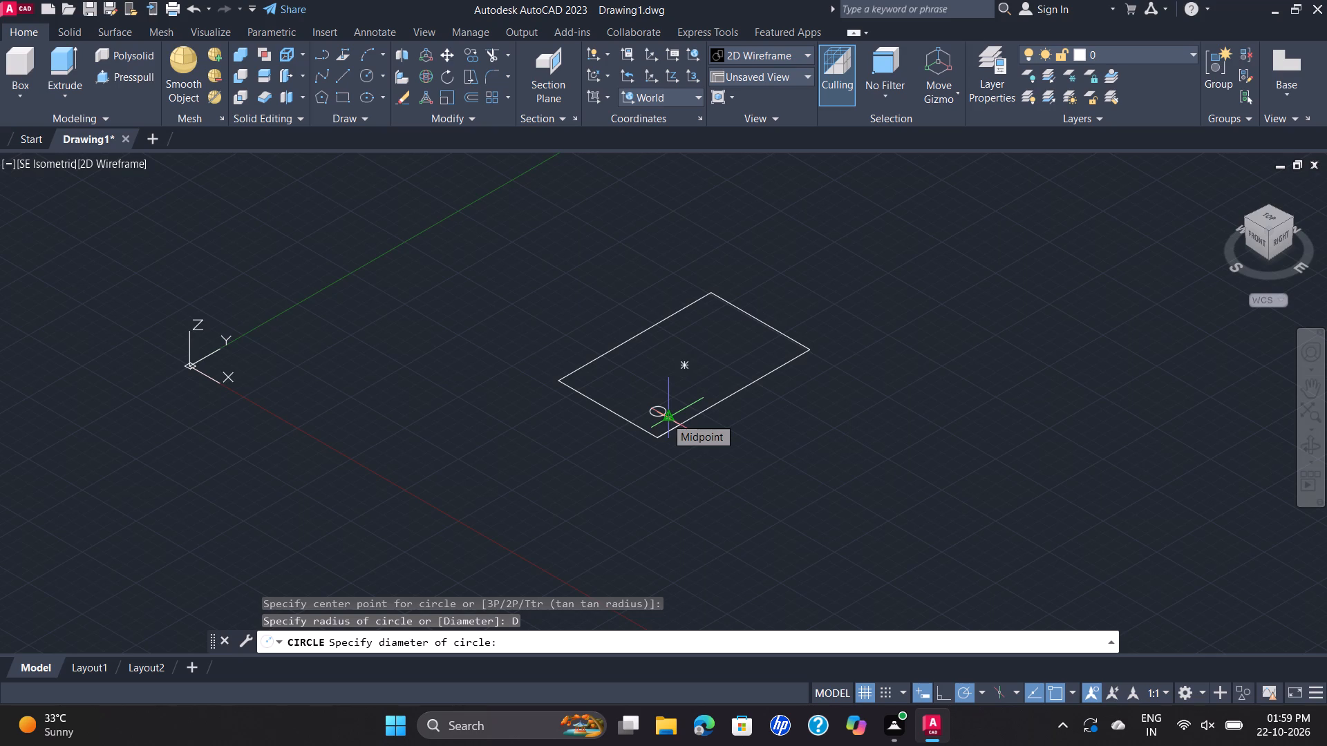
key(1)
key(8)
key(Return)
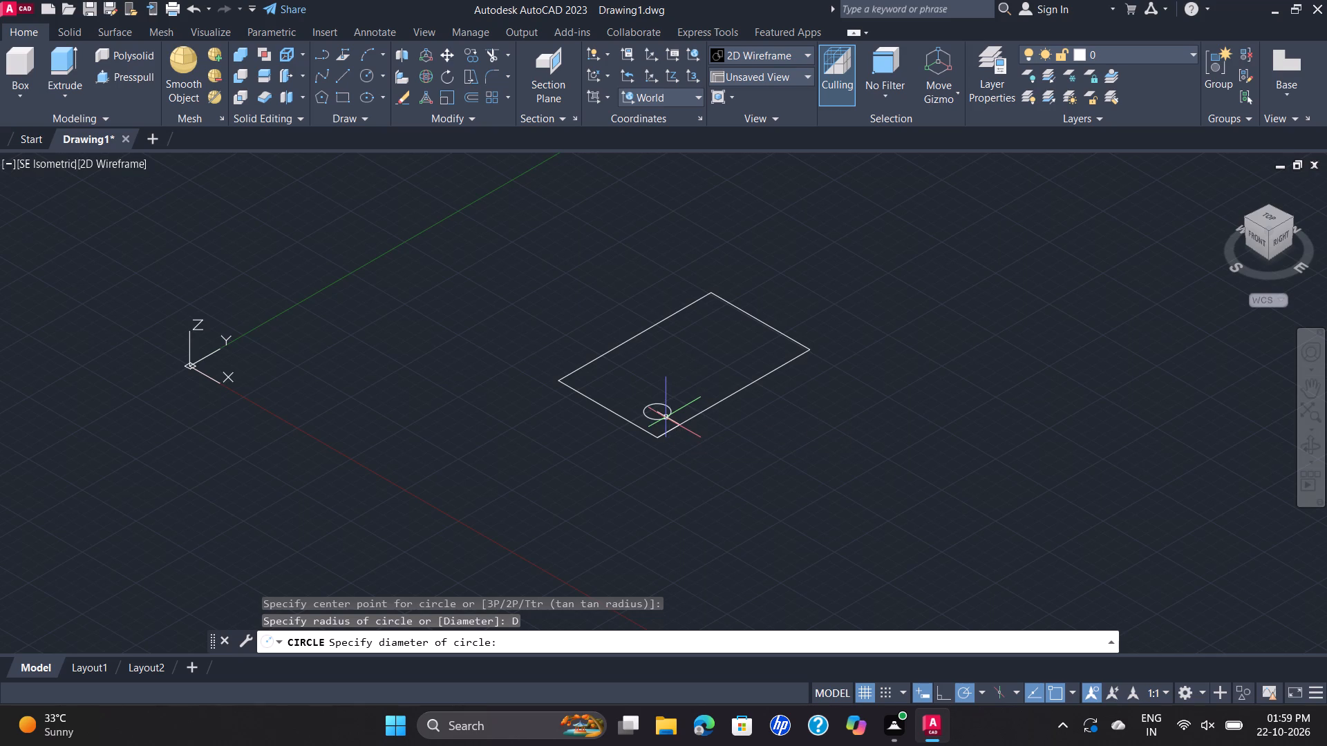
Copy the circle from its centre 50 along negative X and 100 along positive Y.
click(667, 417)
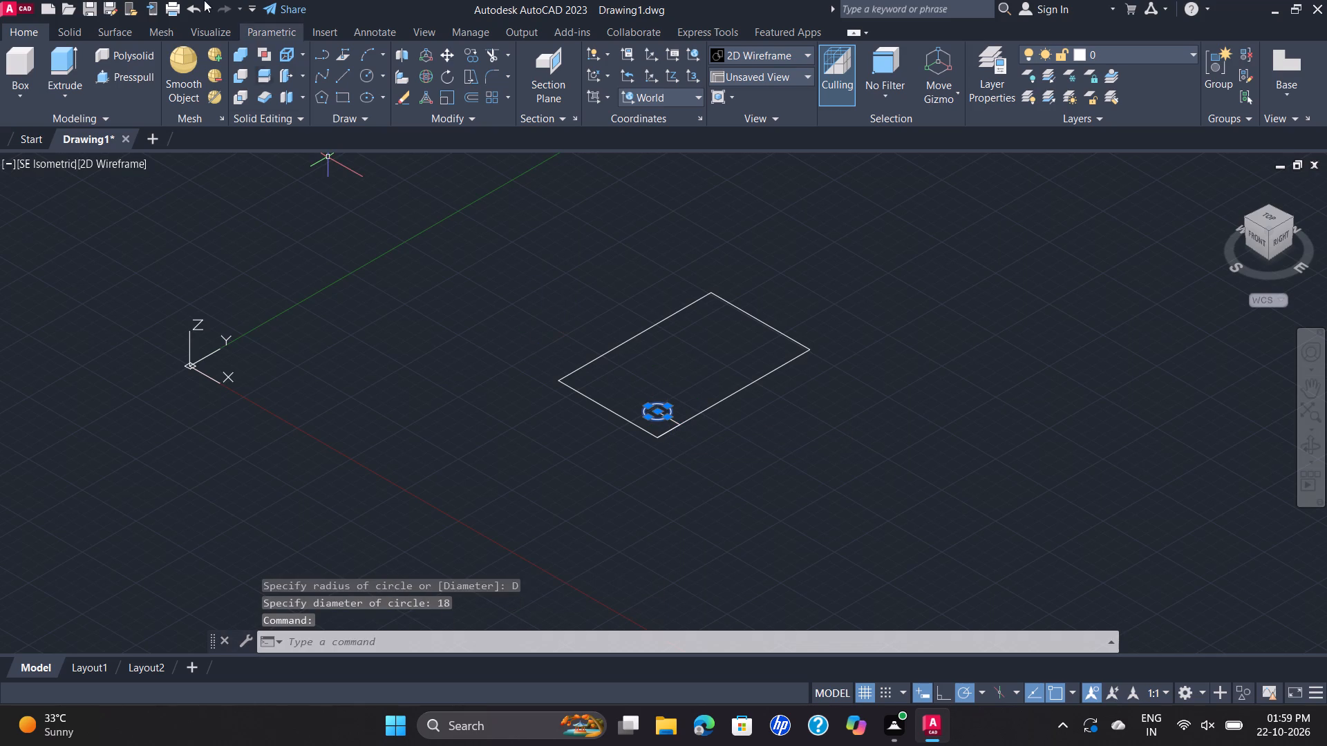
click(473, 50)
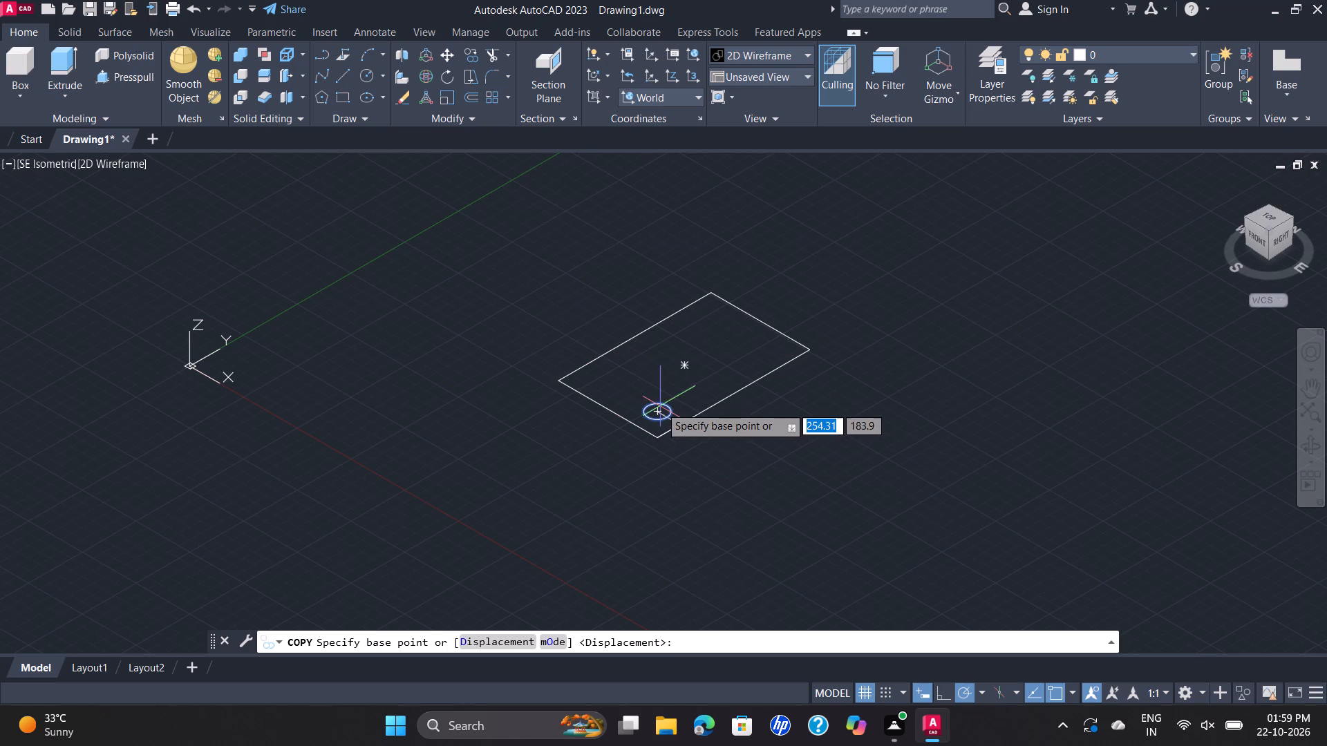
click(659, 407)
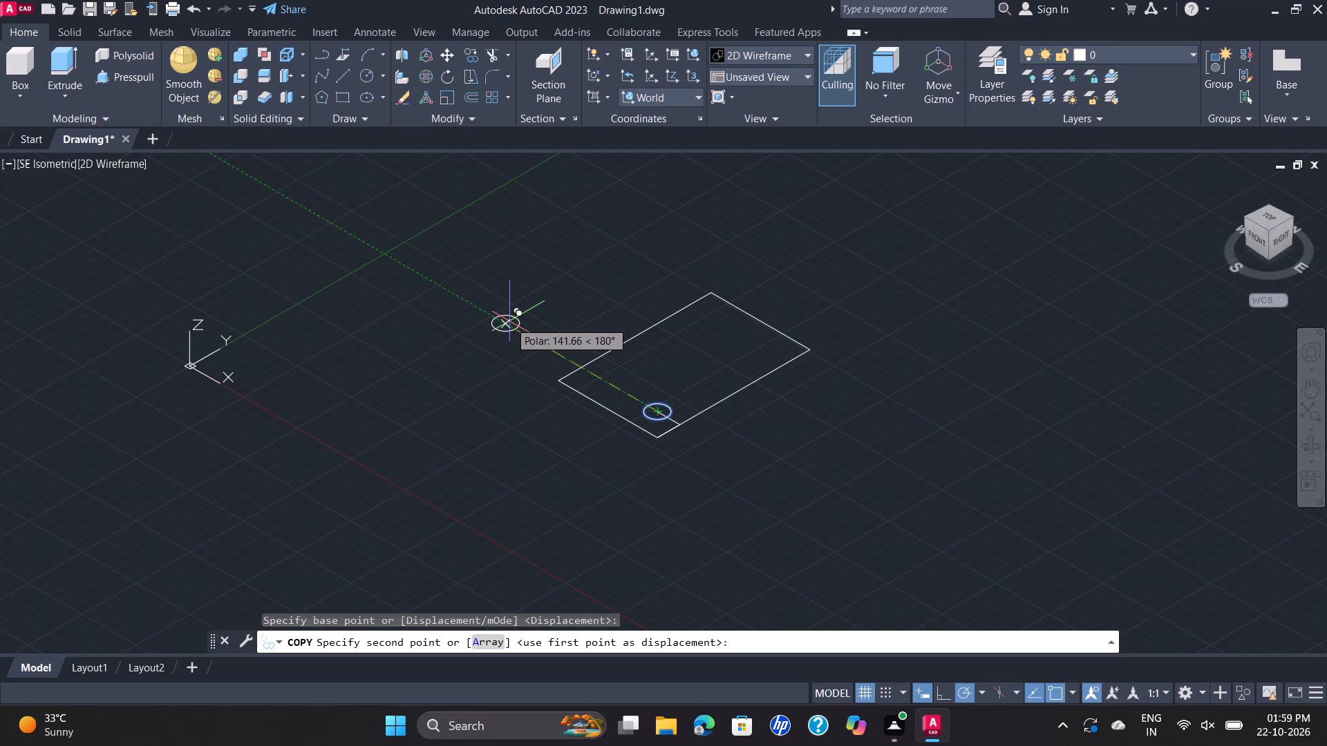
text(50)
key(Return)
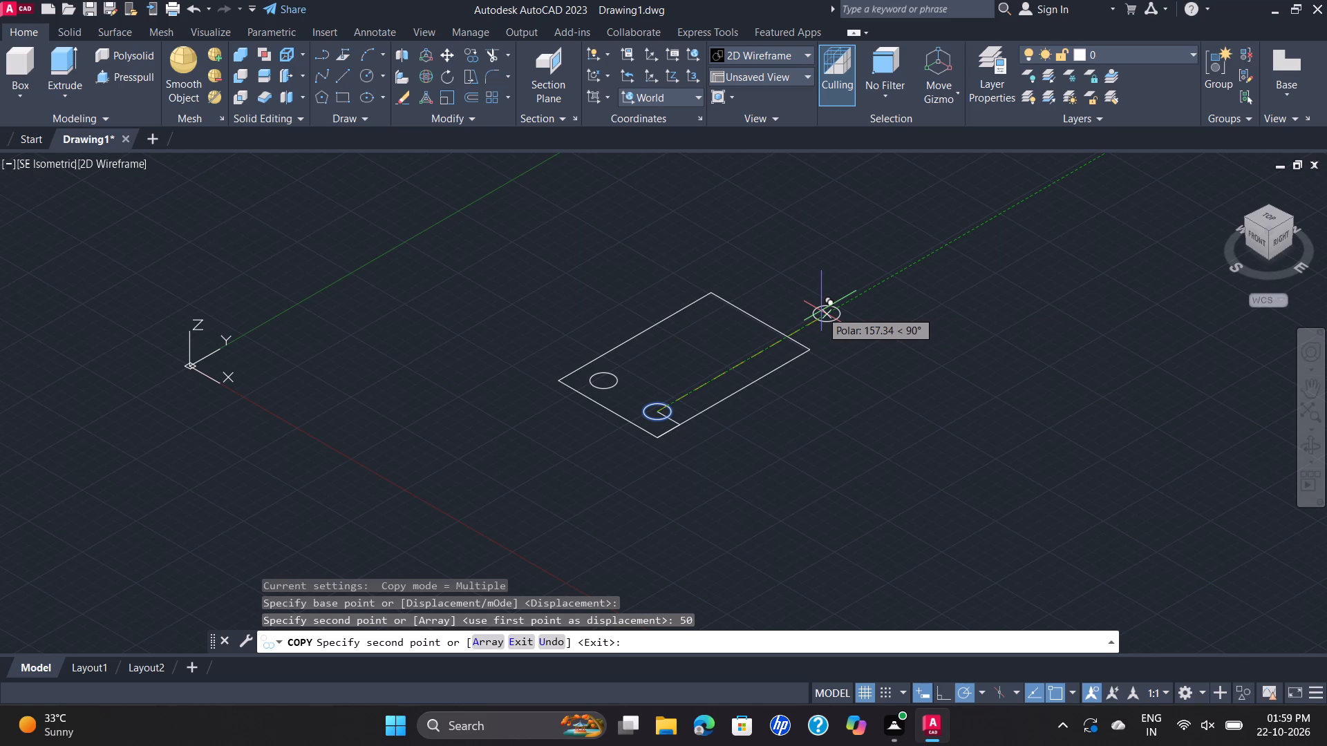
key(1)
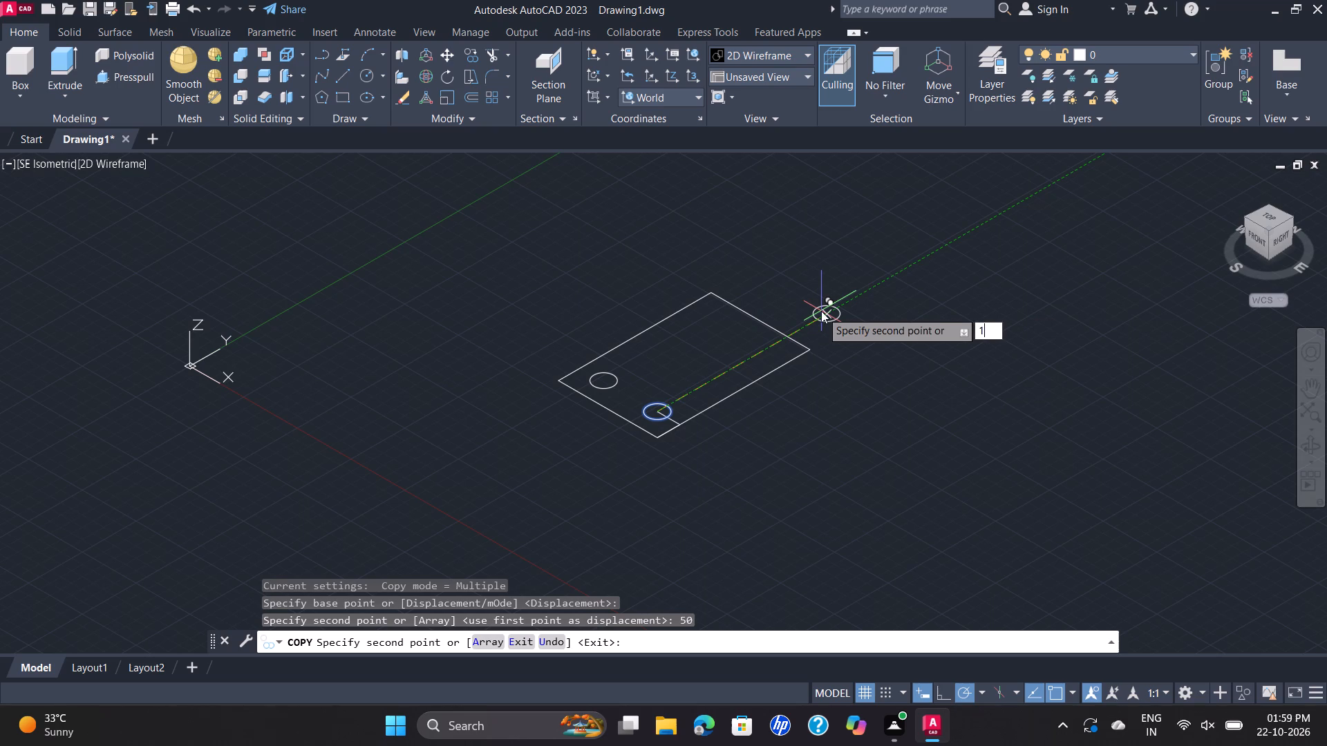
text(00)
key(Return)
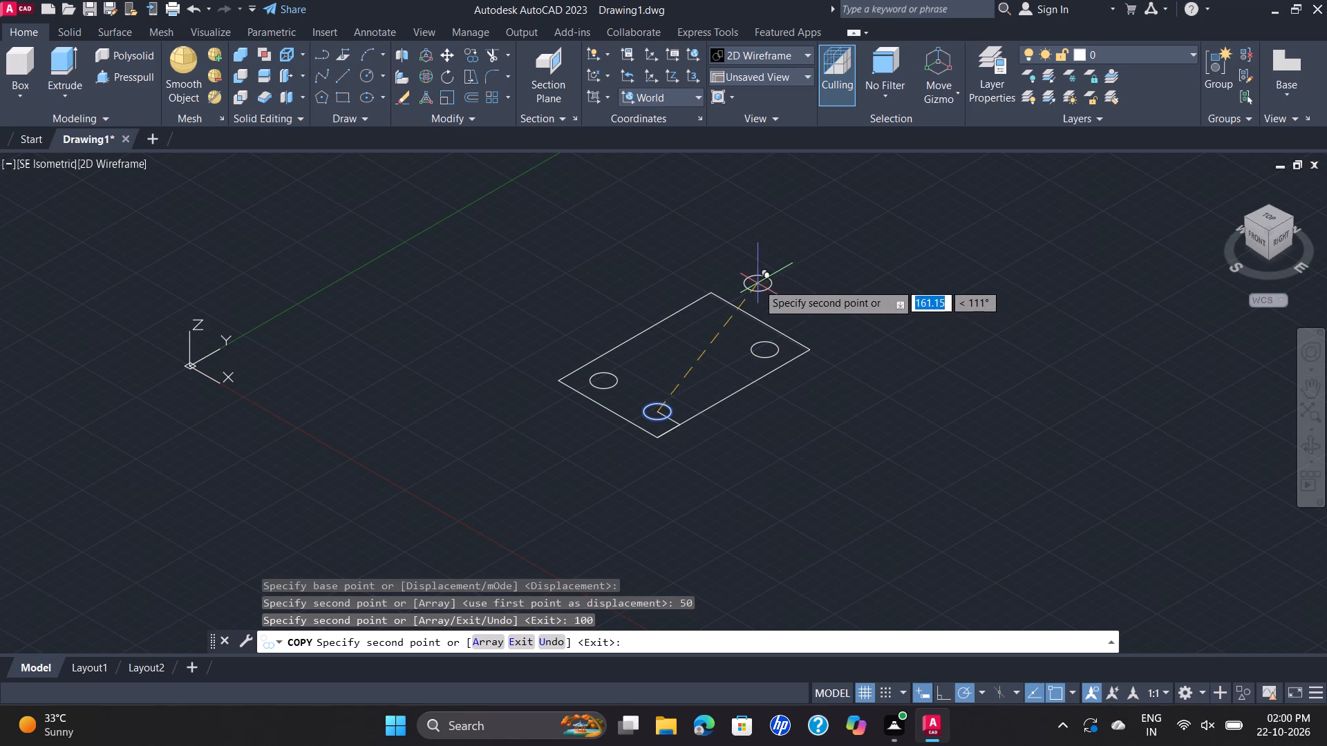
key(Escape)
Copy the circle at the far end of the long edge 50 along negative X into the remaining corner.
key(space)
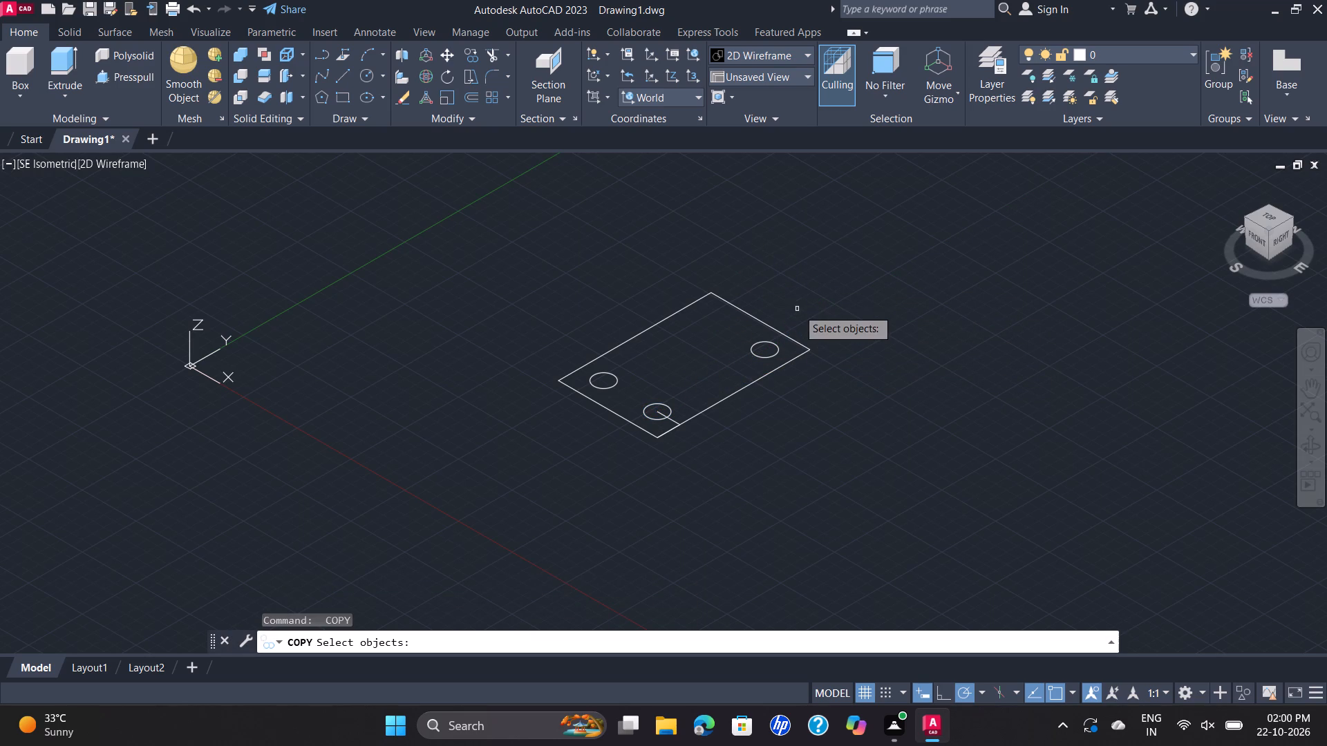
click(780, 347)
right_click(780, 347)
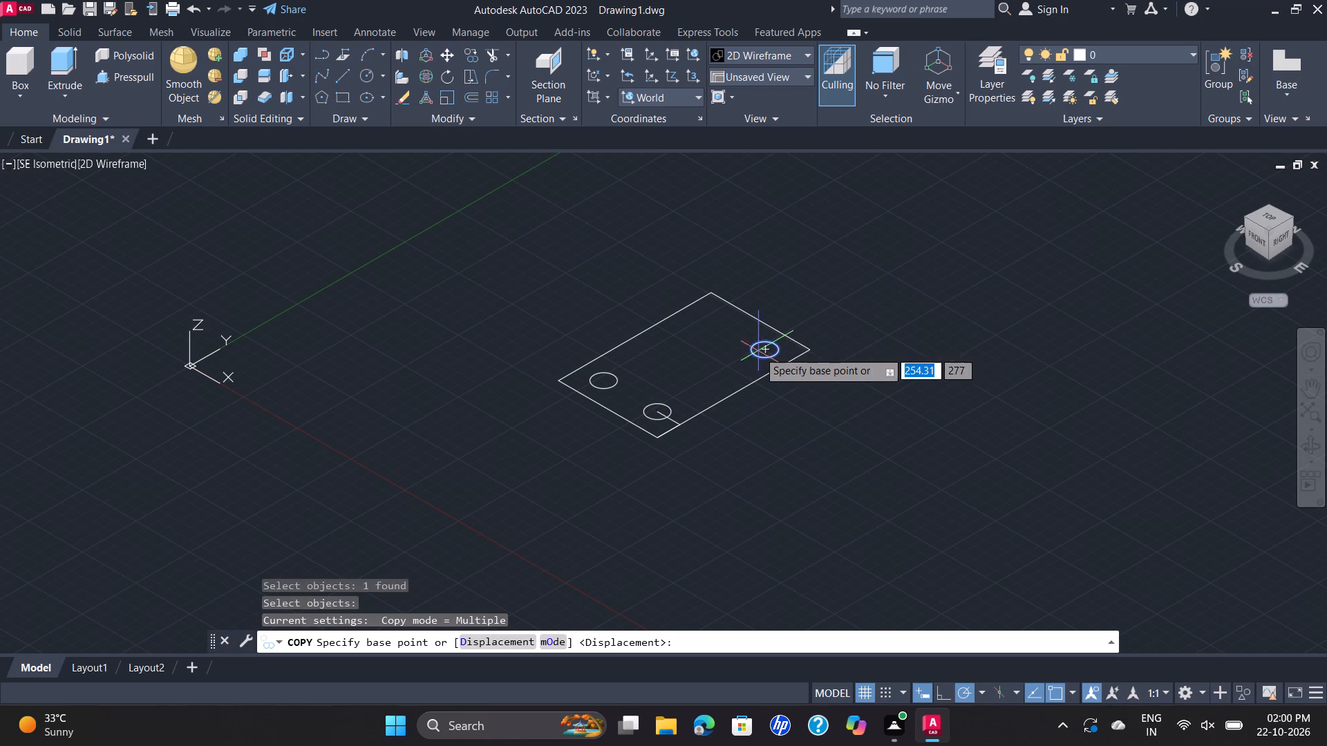
click(769, 350)
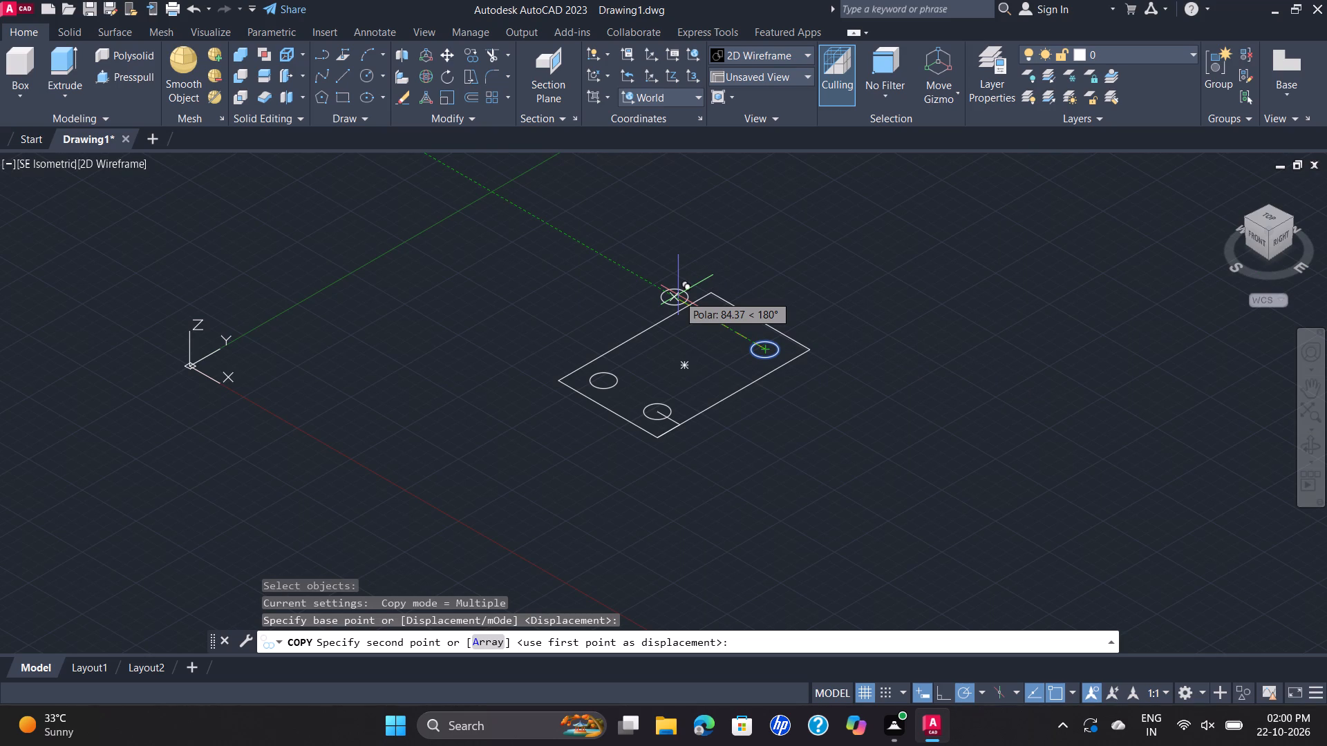
text(50)
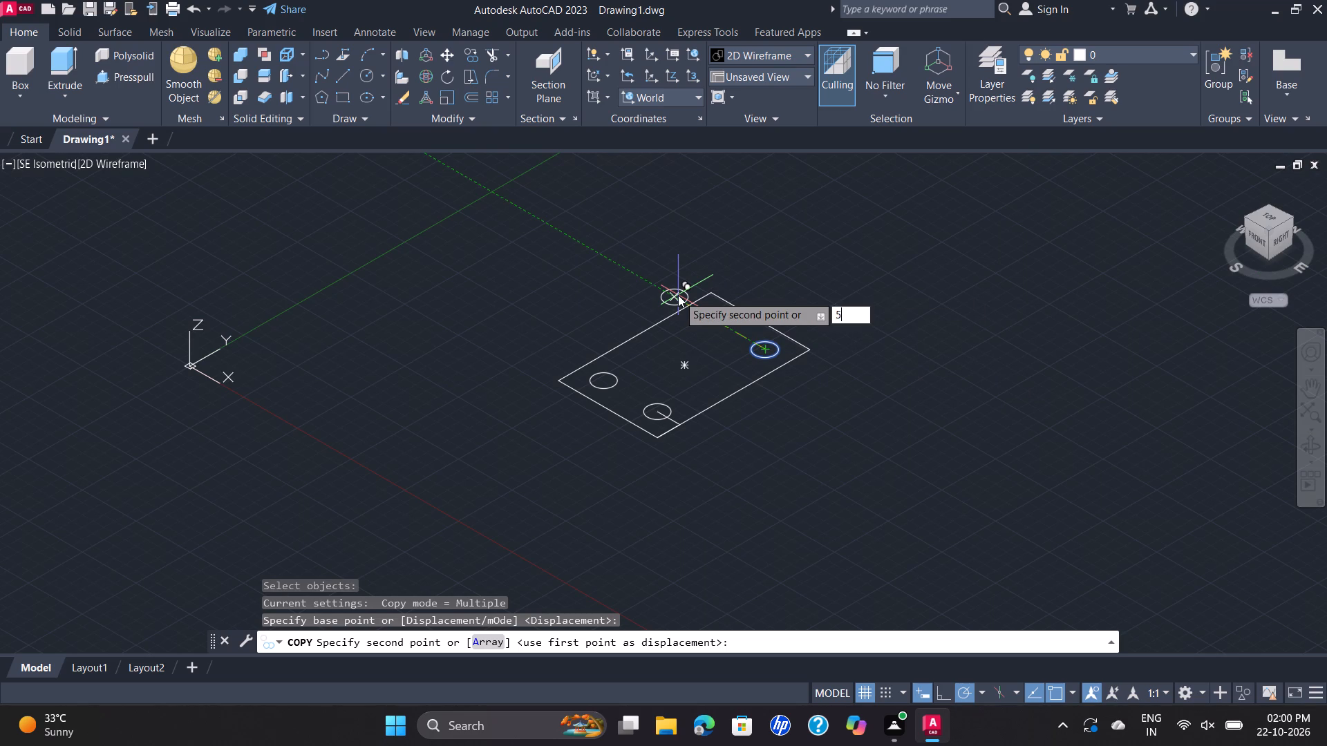
key(Return)
key(grave)
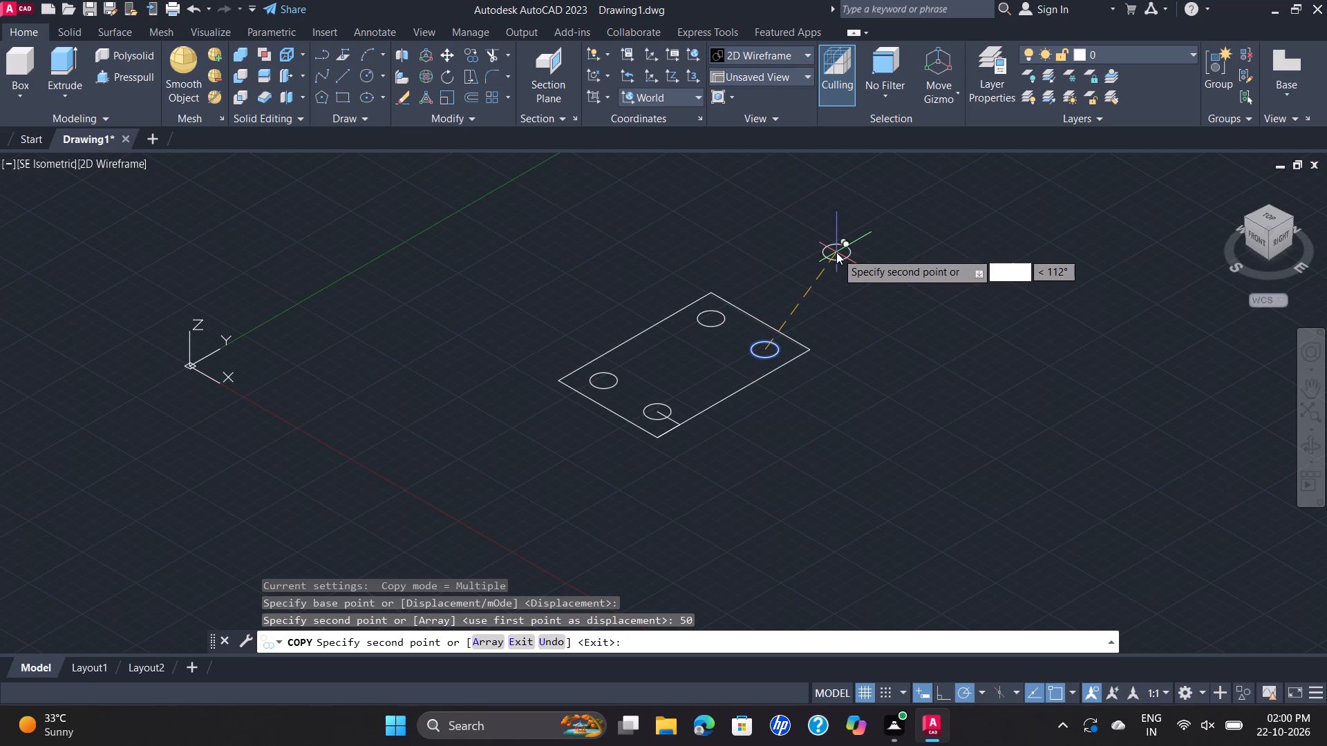
key(Escape)
scroll(650, 403, up, 3)
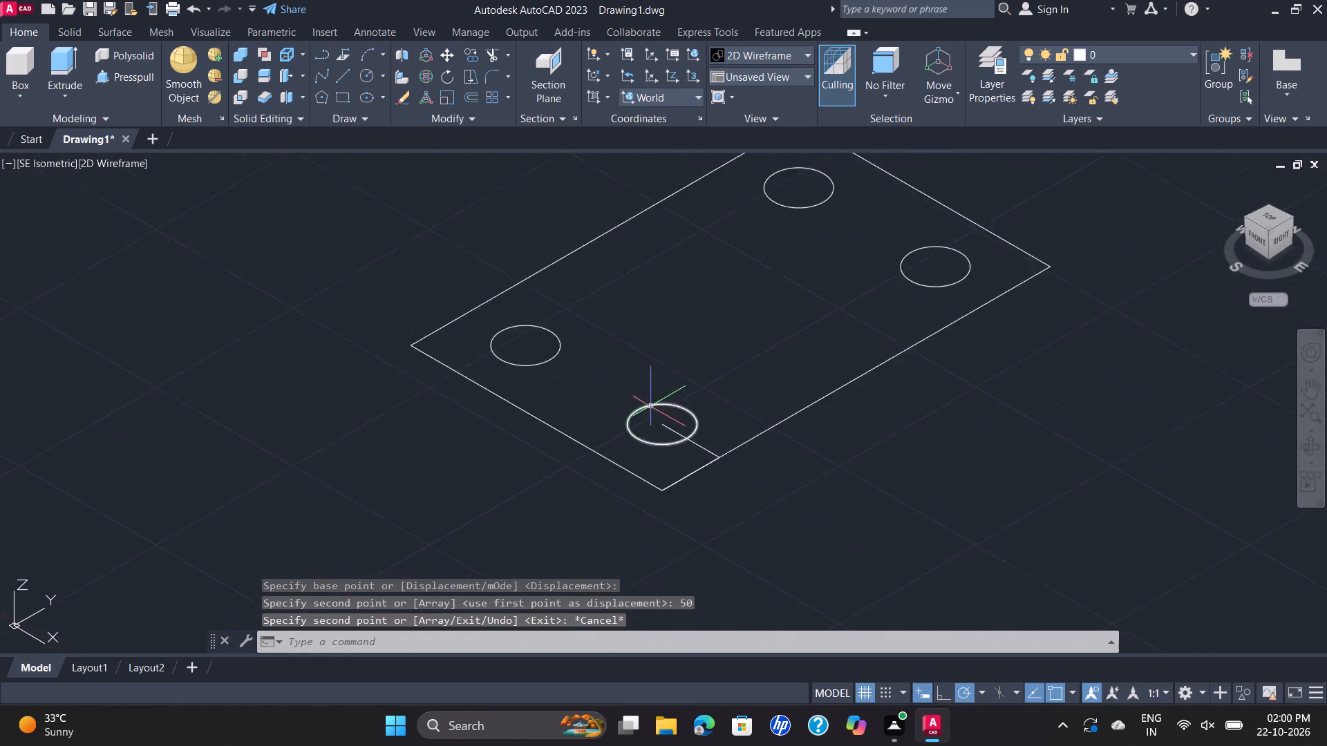
Delete the two guide lines at the plate outline's front corner.
click(722, 468)
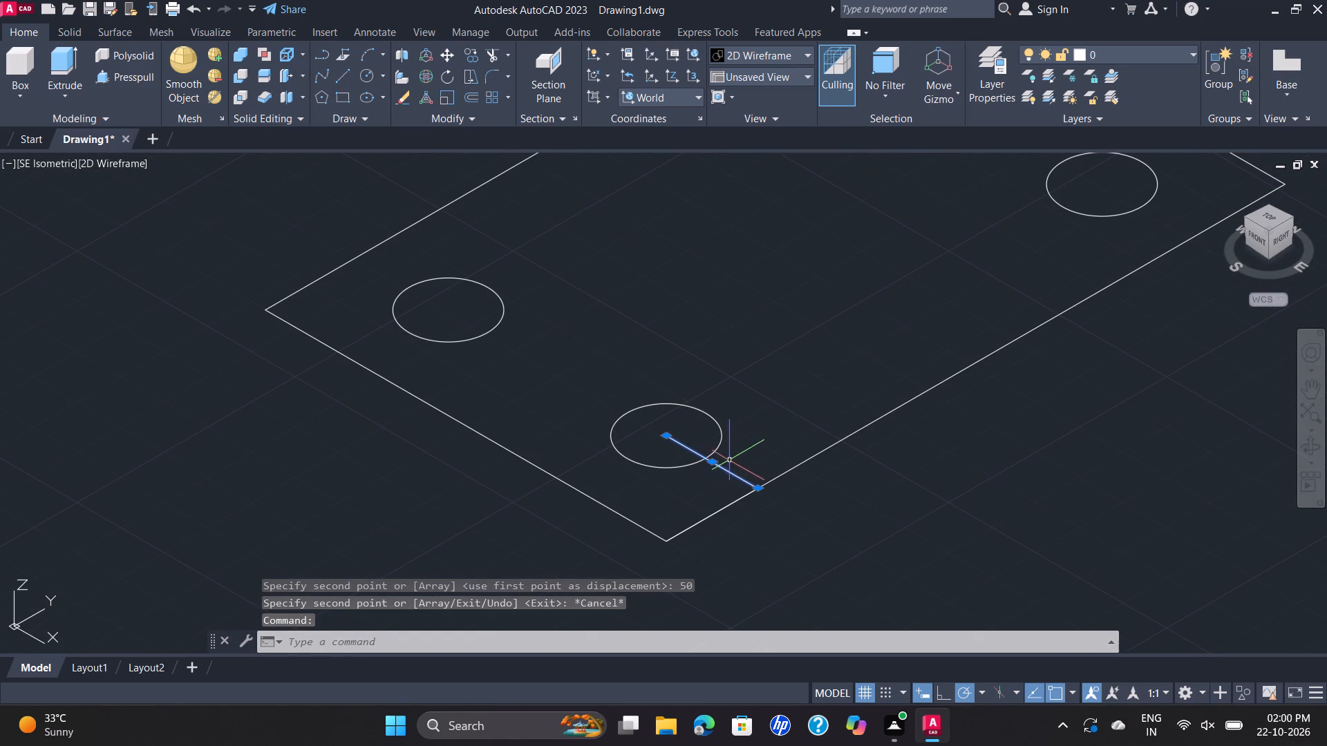
key(Delete)
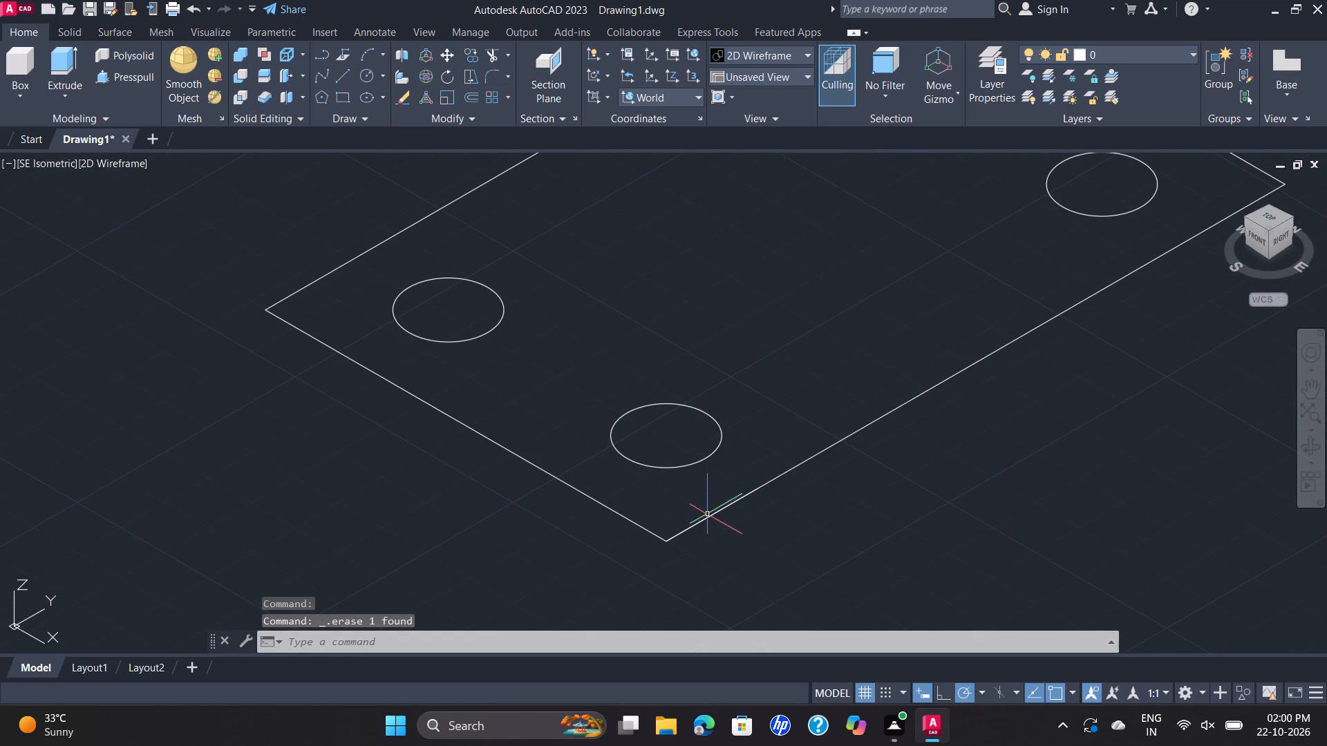
click(709, 515)
key(Delete)
Fillet the front corner of the plate outline with a radius of 10.
scroll(757, 423, down, 1)
middle_drag(773, 399, 769, 408)
scroll(770, 407, down, 1)
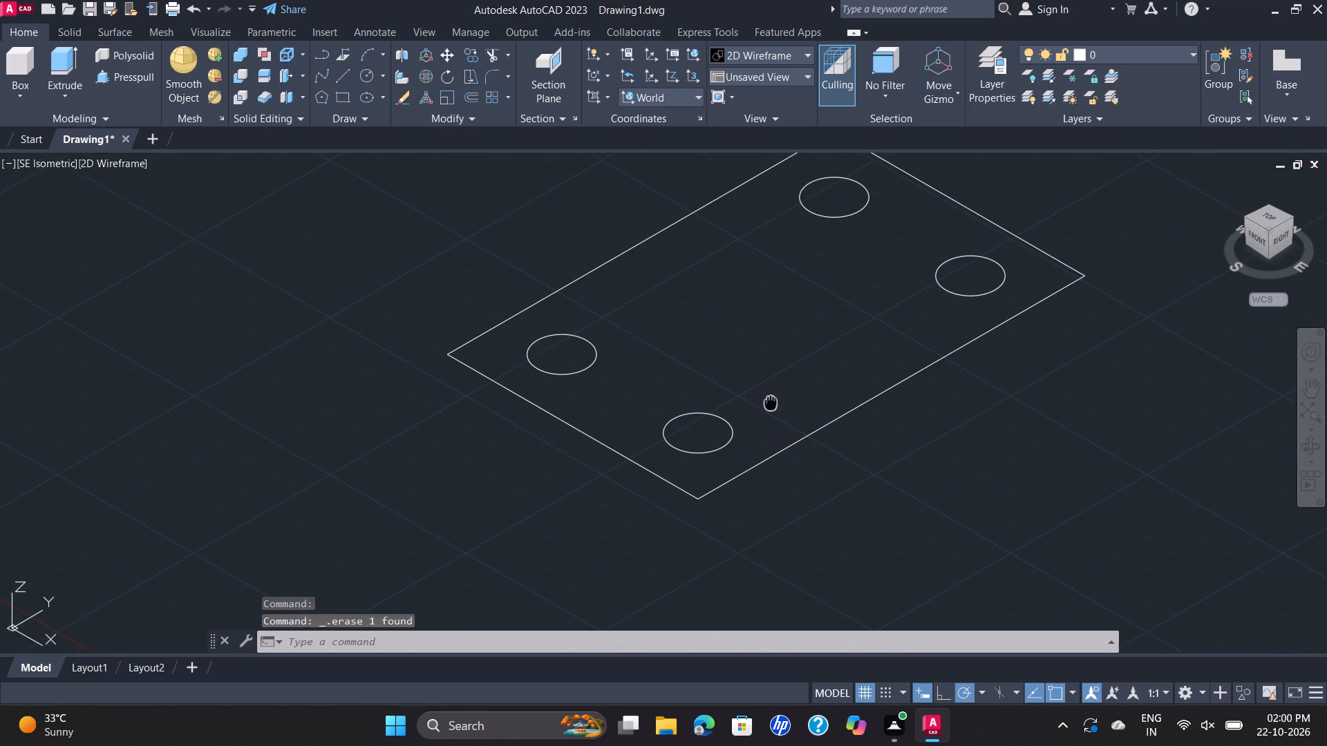
middle_drag(769, 408, 765, 416)
click(487, 77)
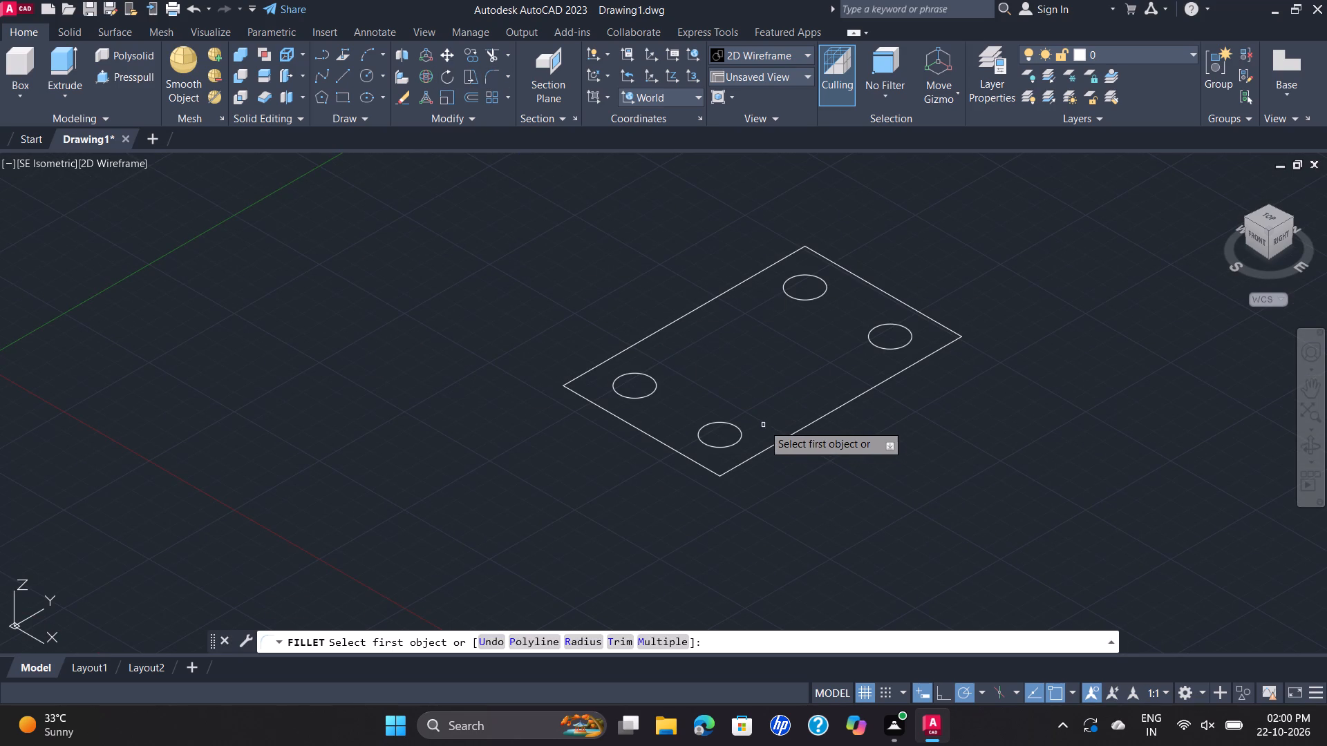
click(778, 441)
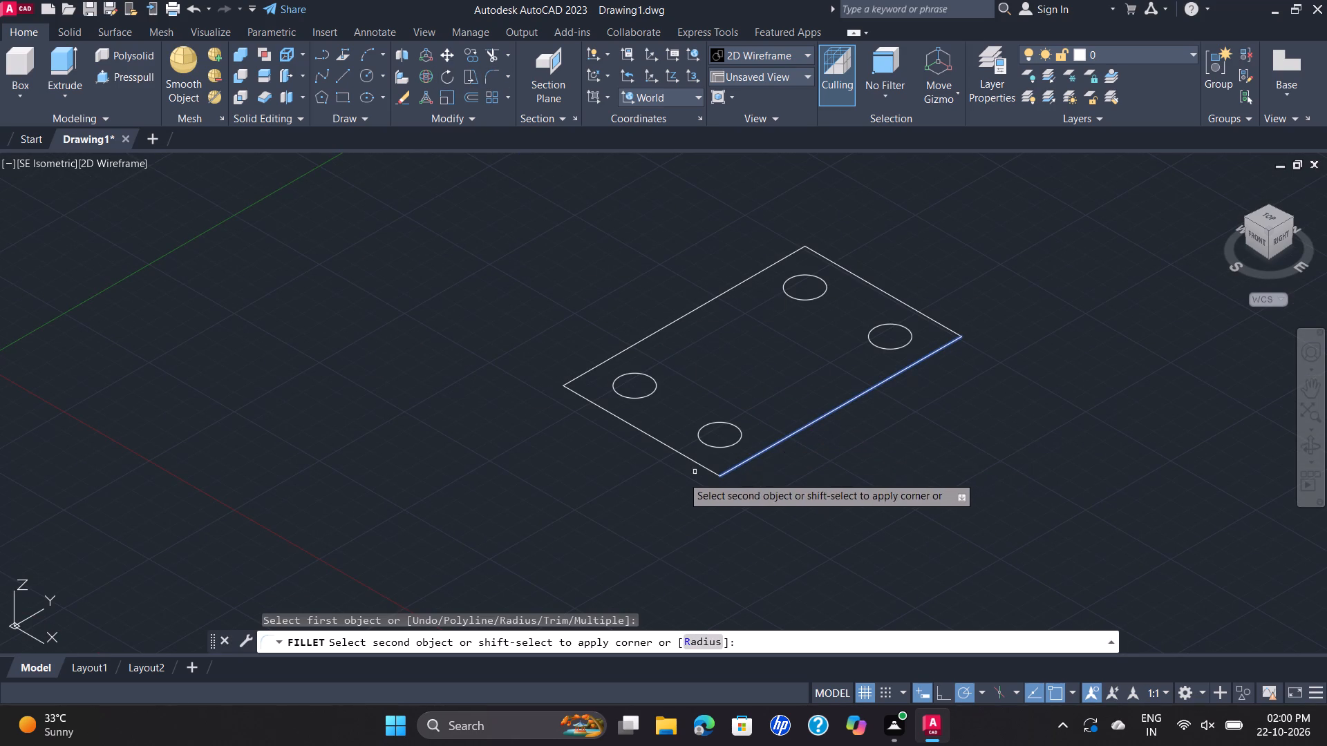
click(718, 635)
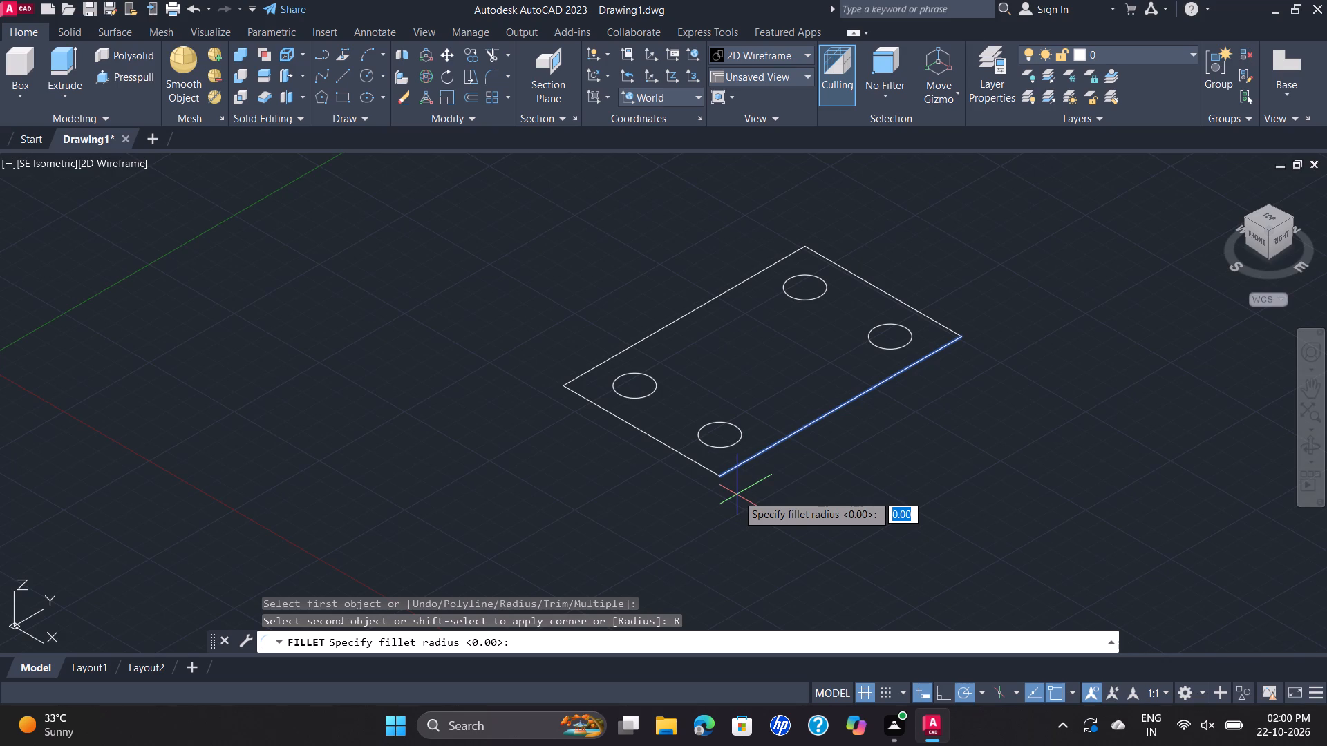
text(10)
key(Return)
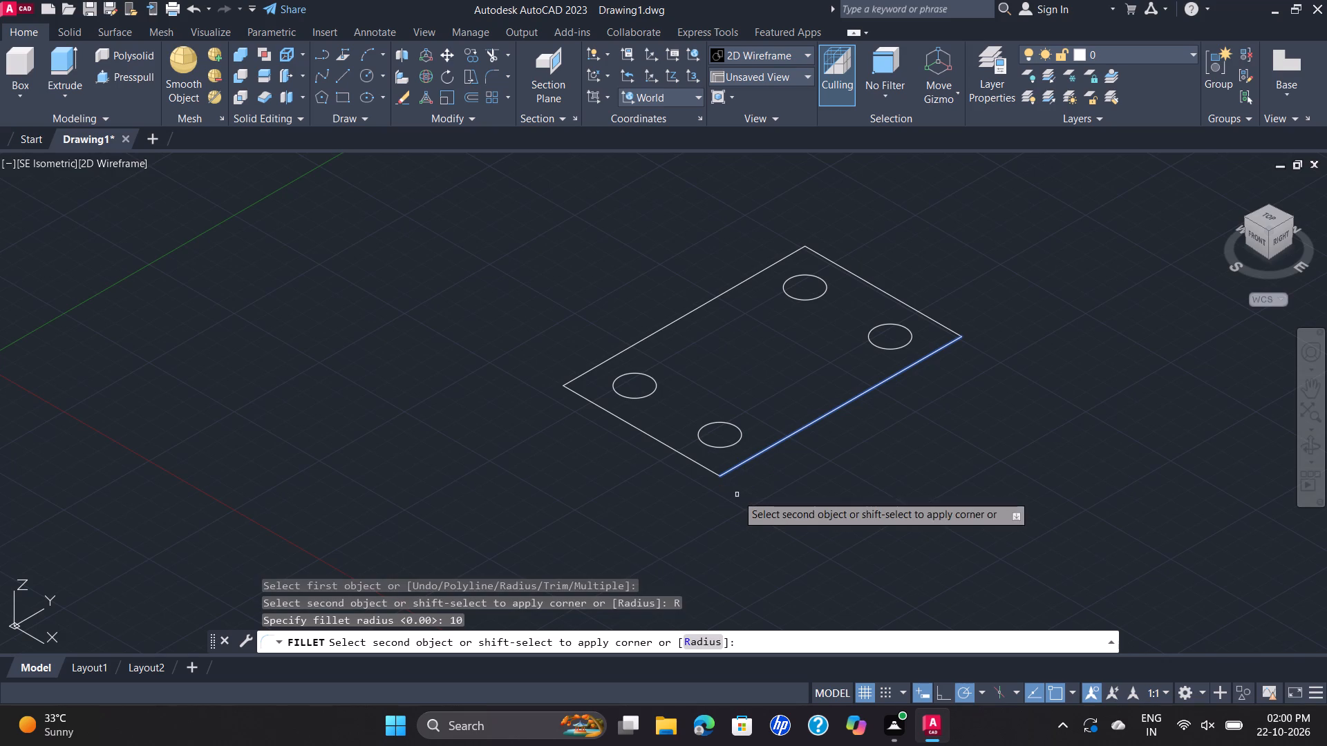
click(708, 473)
Fillet the other three corners of the plate outline with the same radius of 10.
key(space)
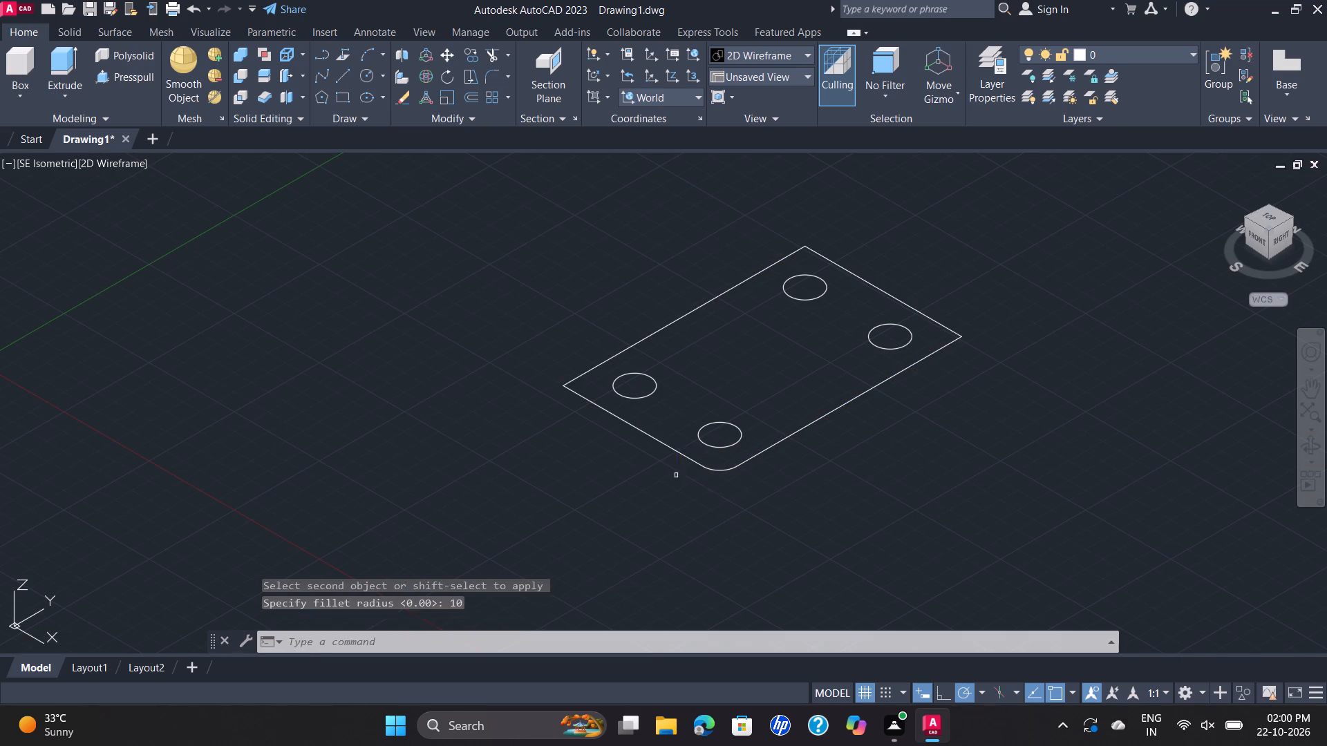
click(587, 403)
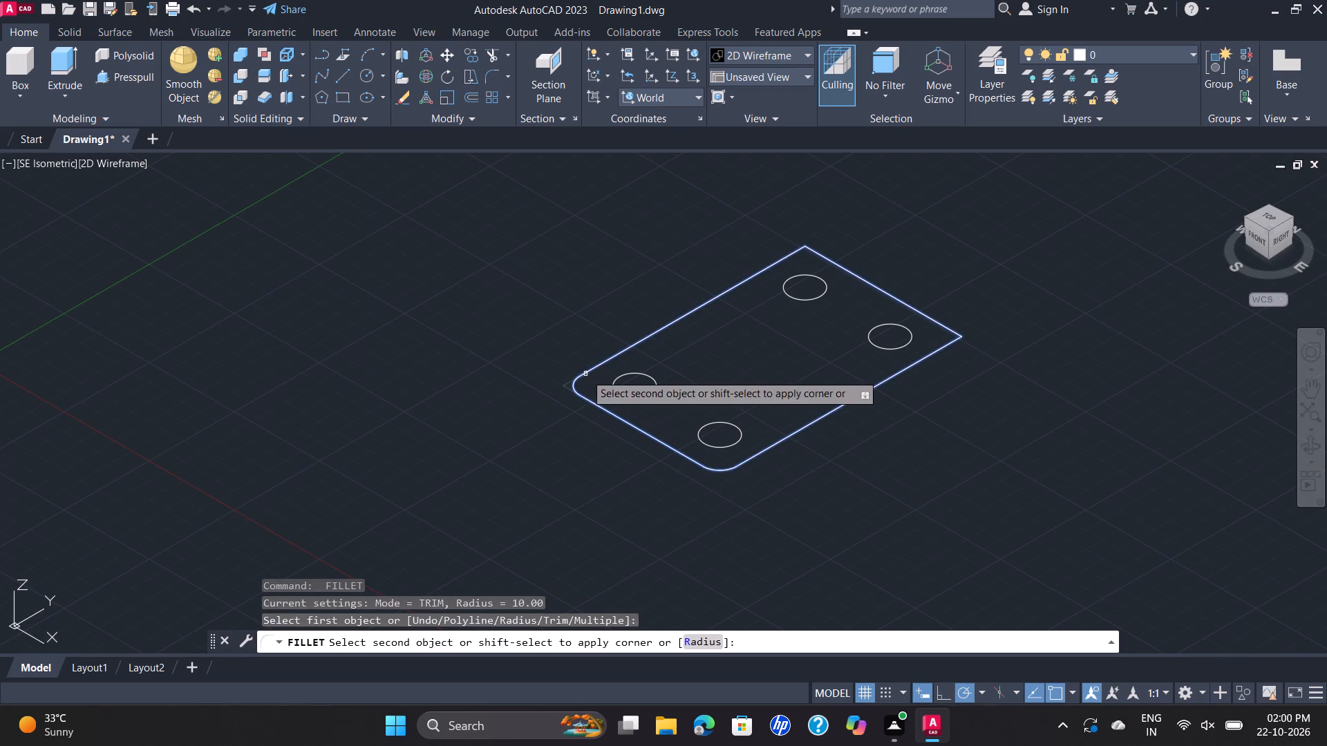
click(585, 374)
key(space)
click(793, 252)
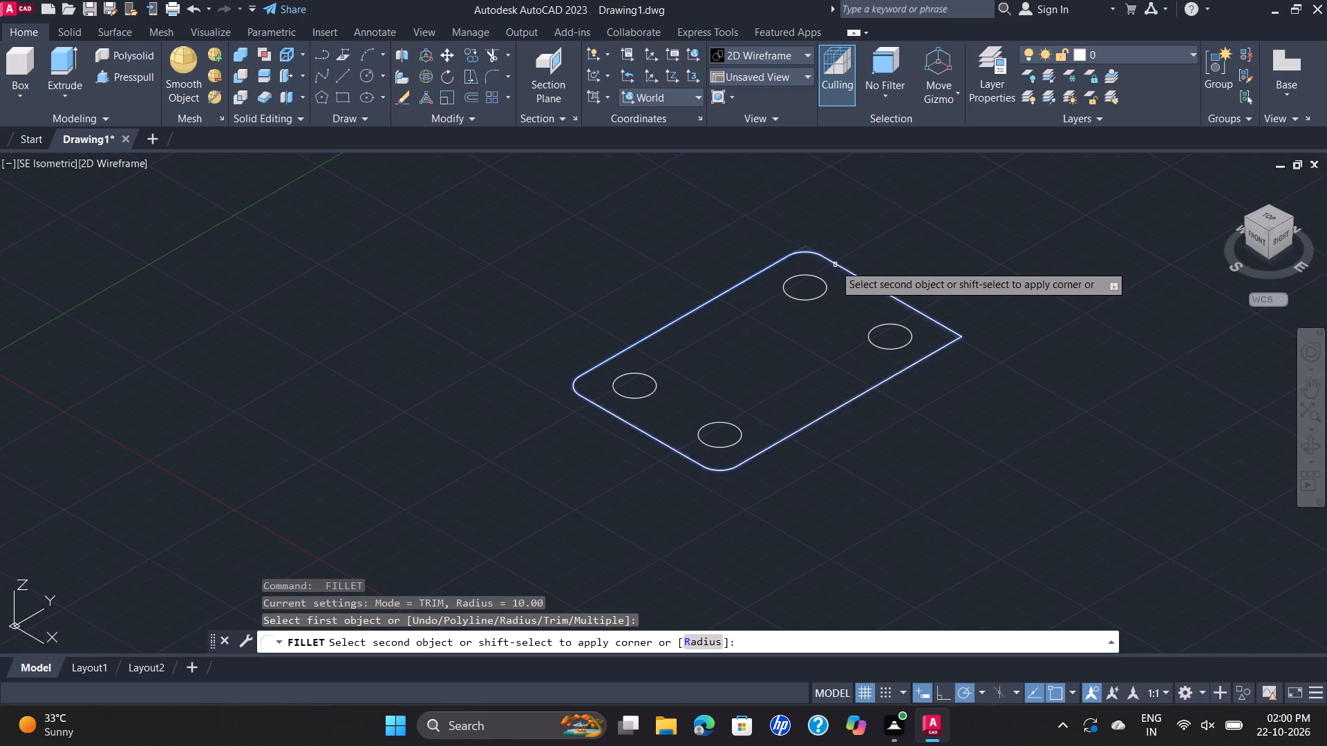
click(834, 267)
click(838, 265)
key(space)
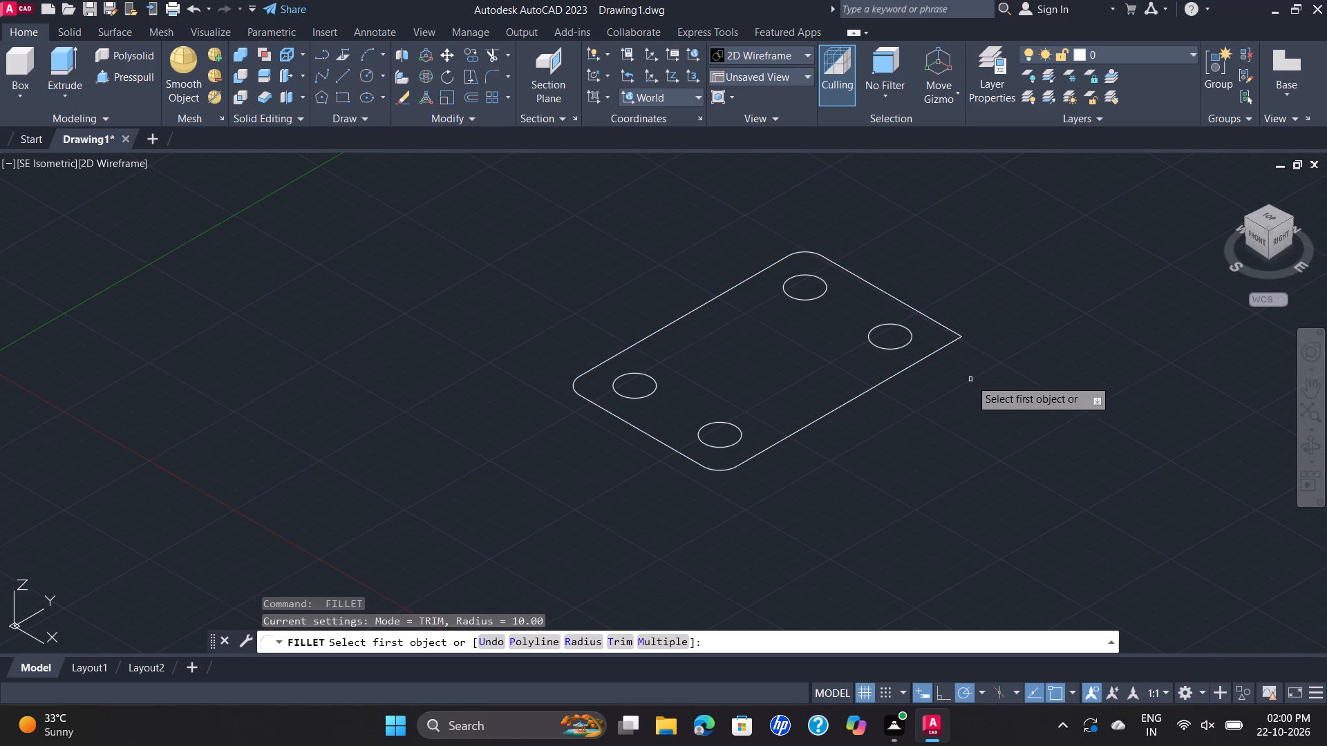
click(947, 343)
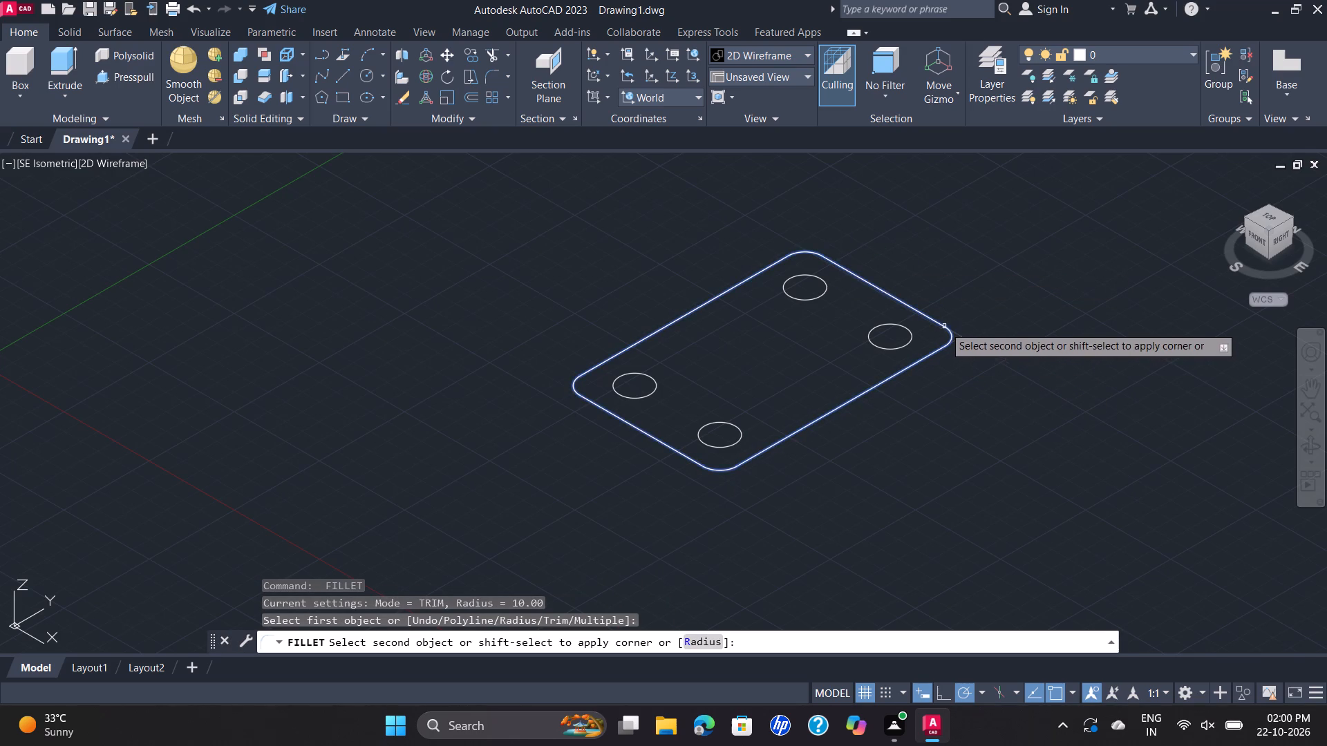
click(944, 326)
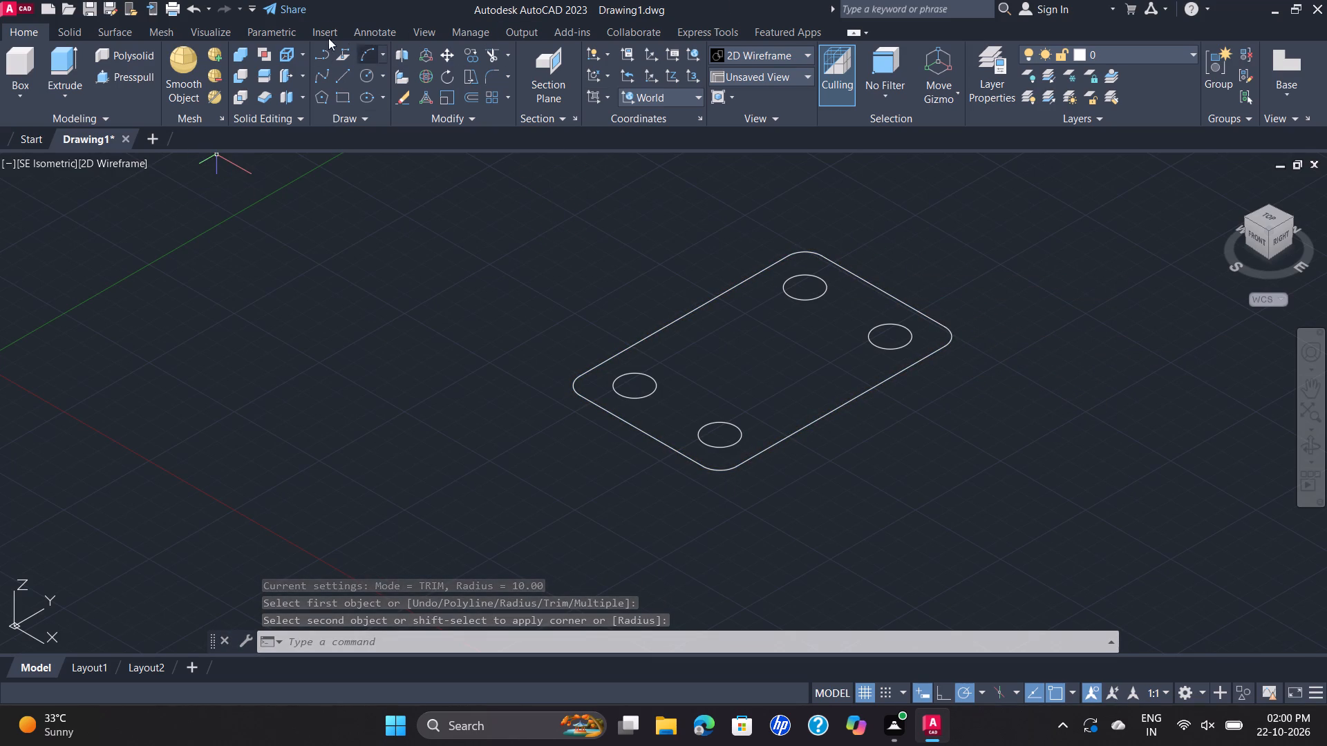
Presspull the plate area around the four holes upward to a height of 14.
click(119, 78)
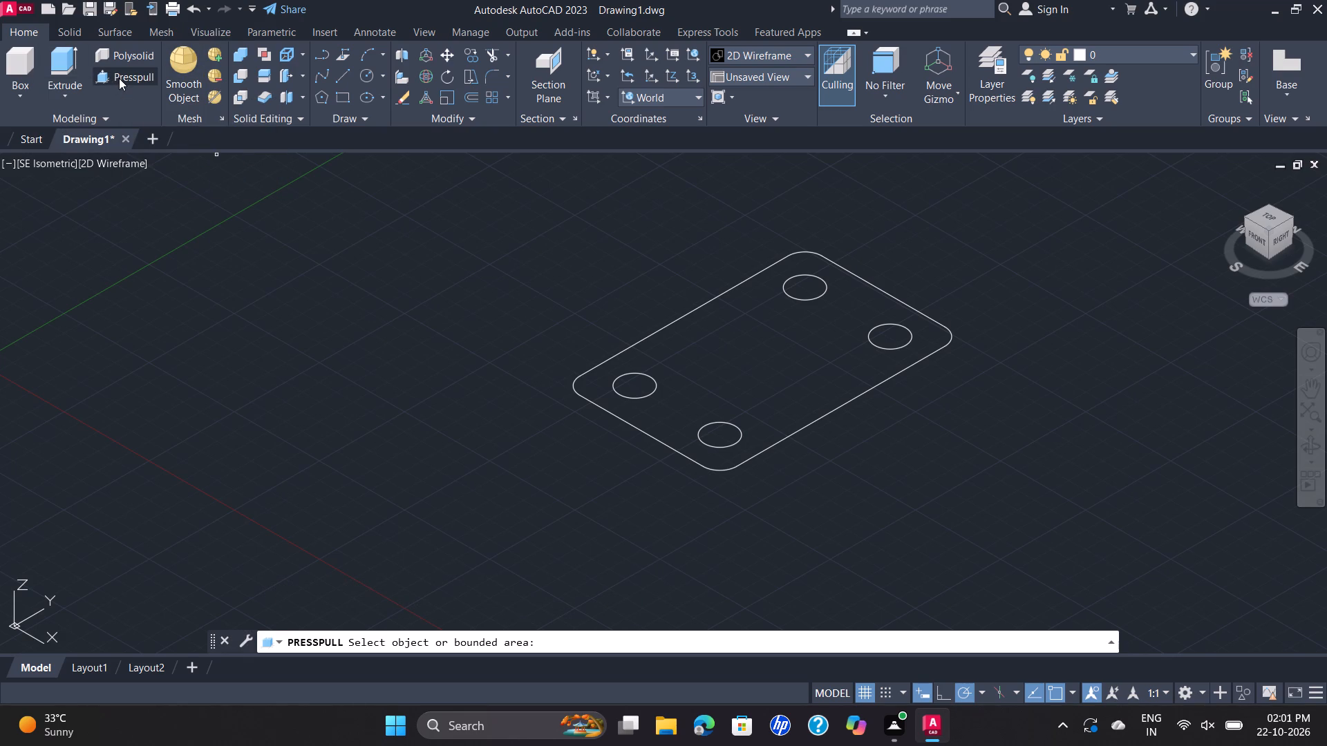
click(836, 383)
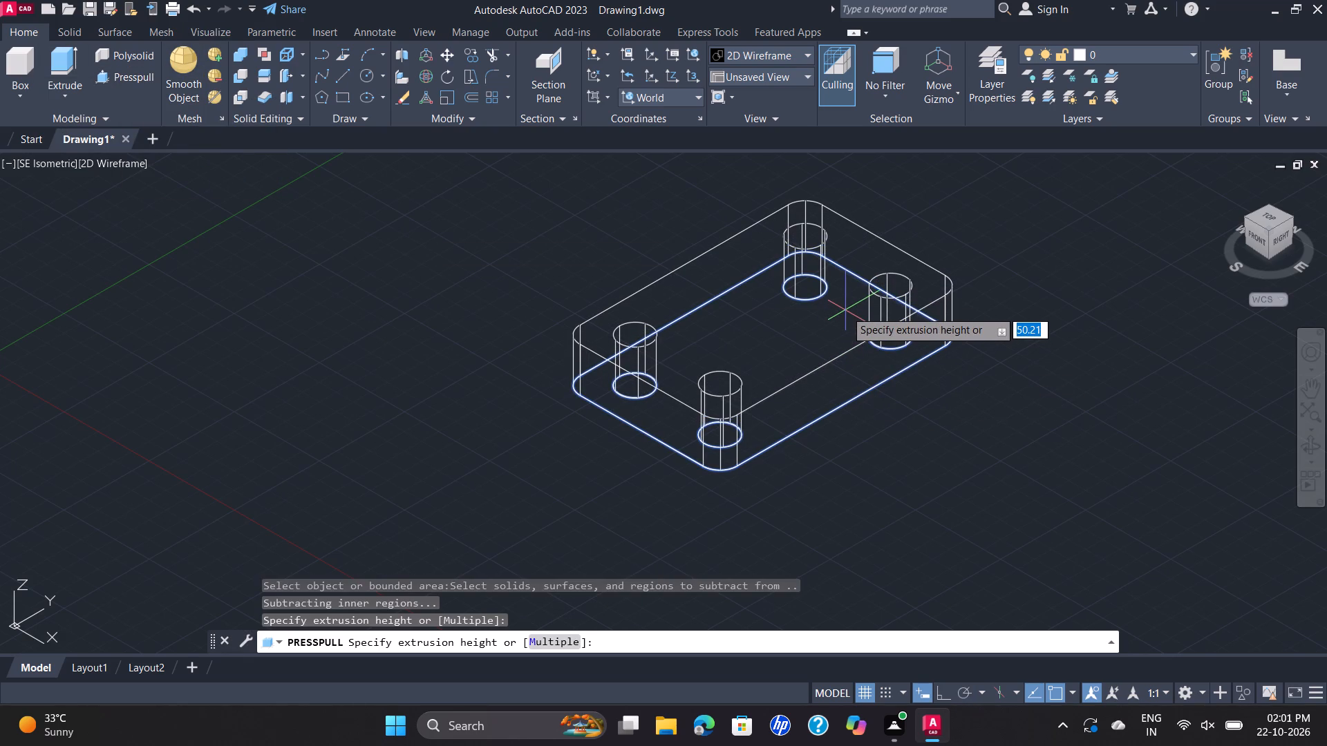
text(14)
key(Return)
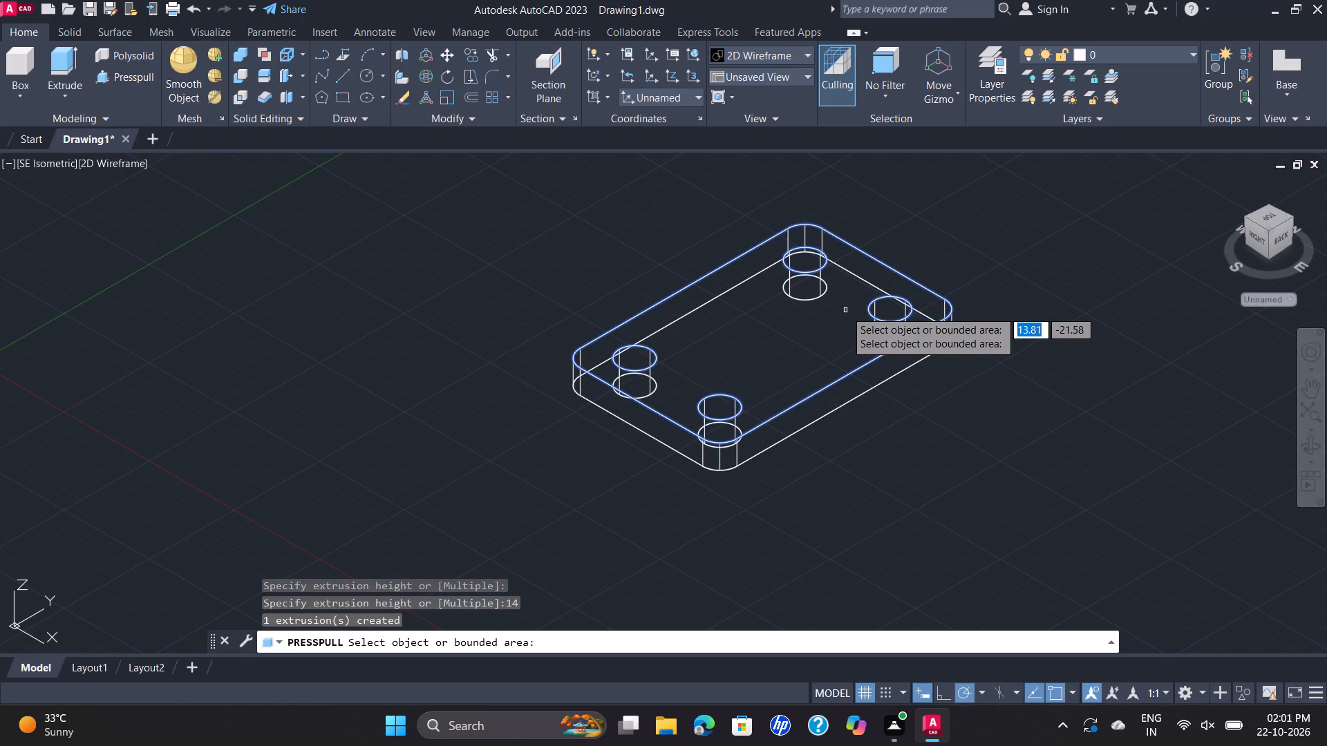
key(Escape)
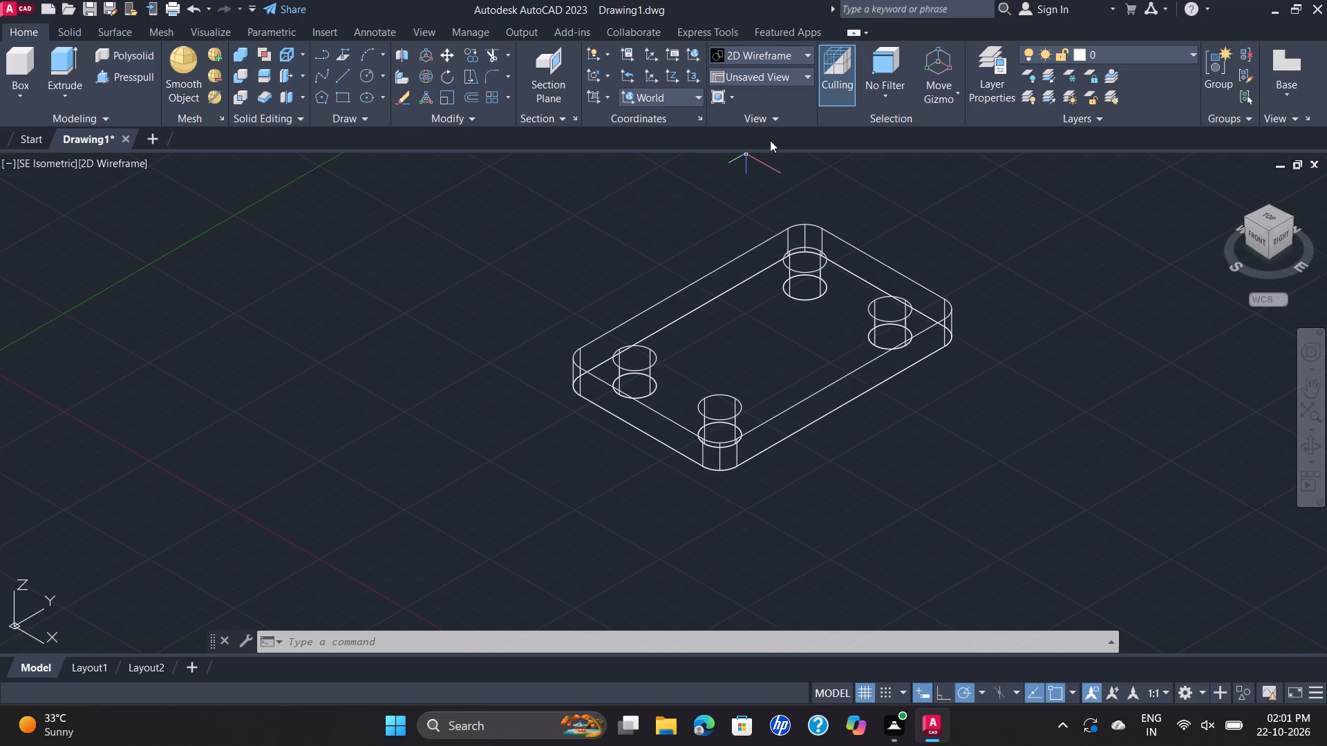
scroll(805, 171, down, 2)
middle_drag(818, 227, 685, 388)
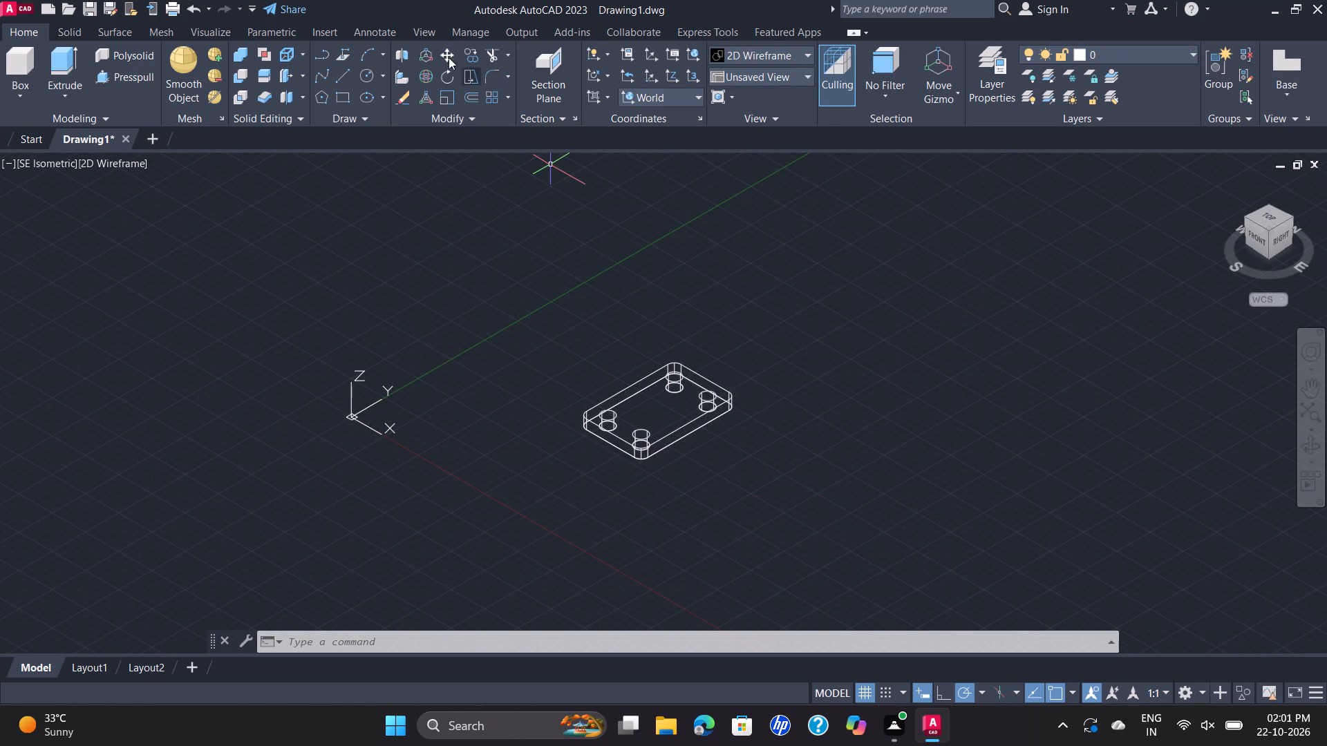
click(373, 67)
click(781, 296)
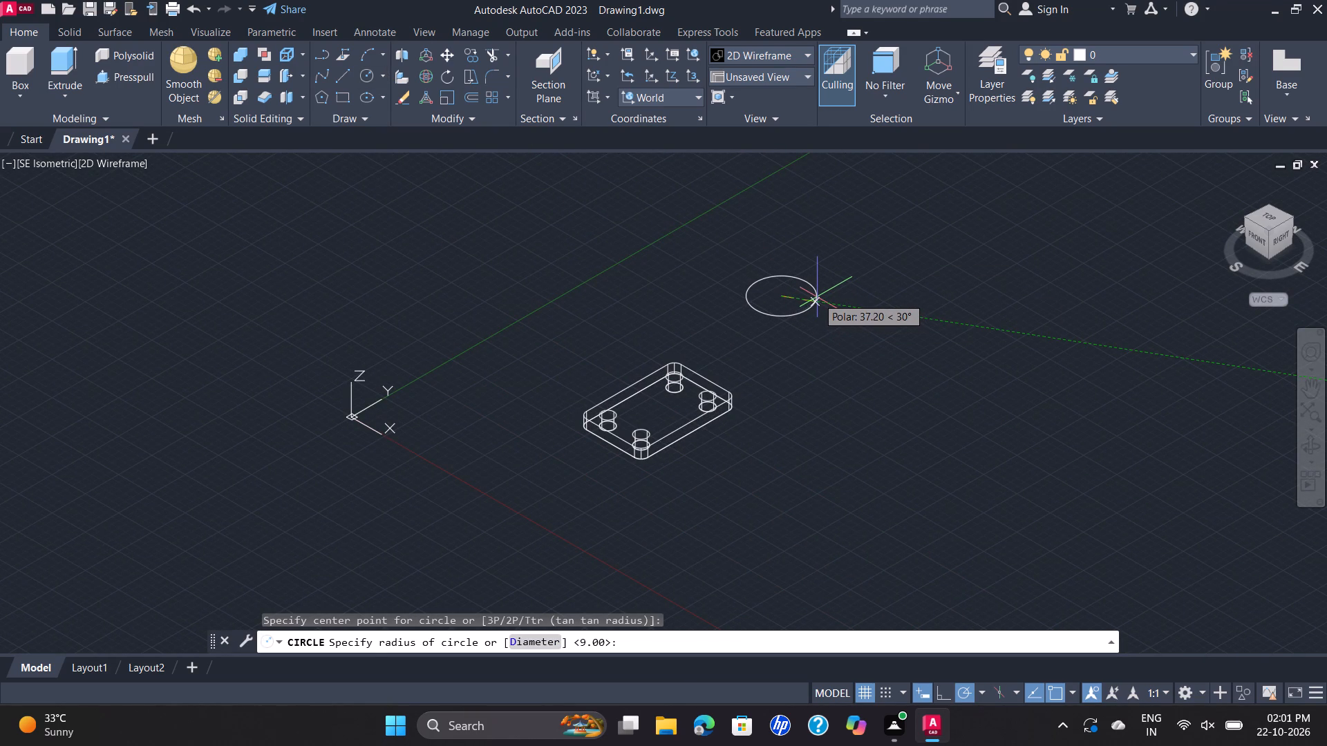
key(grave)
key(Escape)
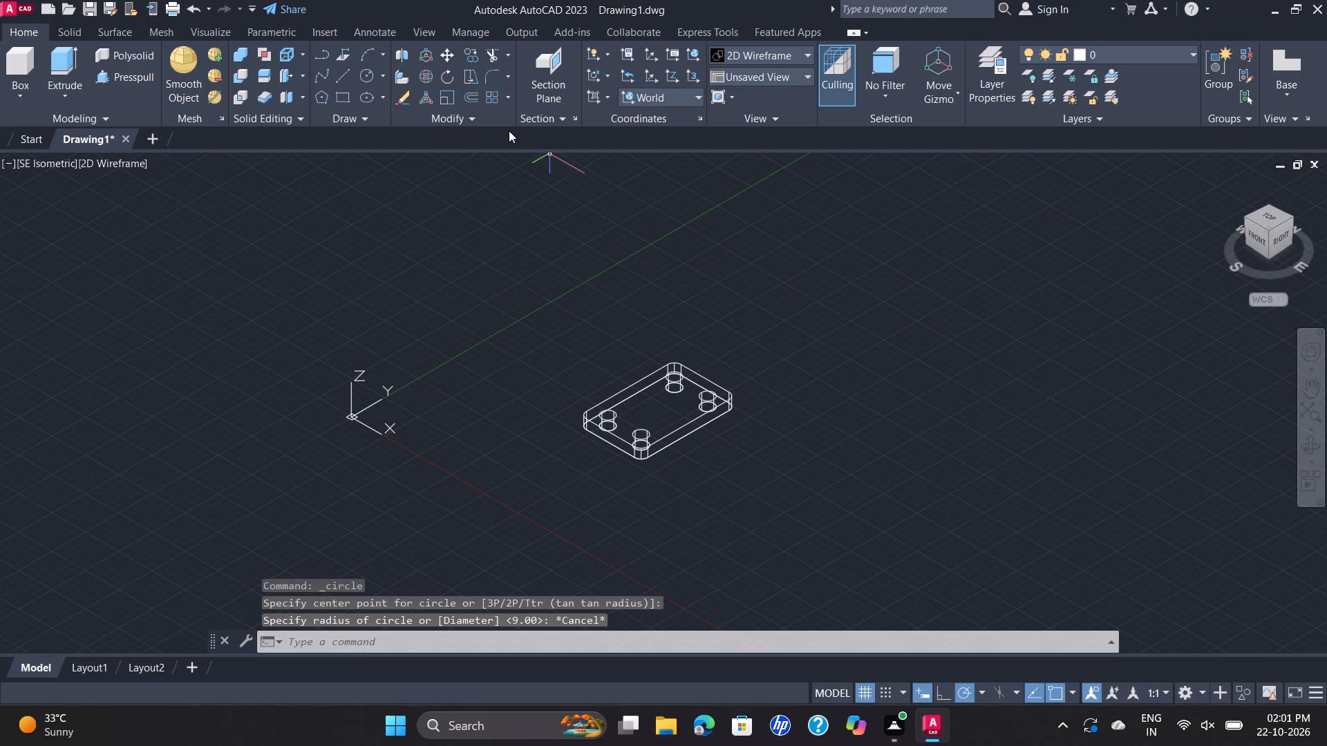
Draw a vertical line 22 long along positive Z in the empty space beside the plate.
click(339, 70)
click(1024, 470)
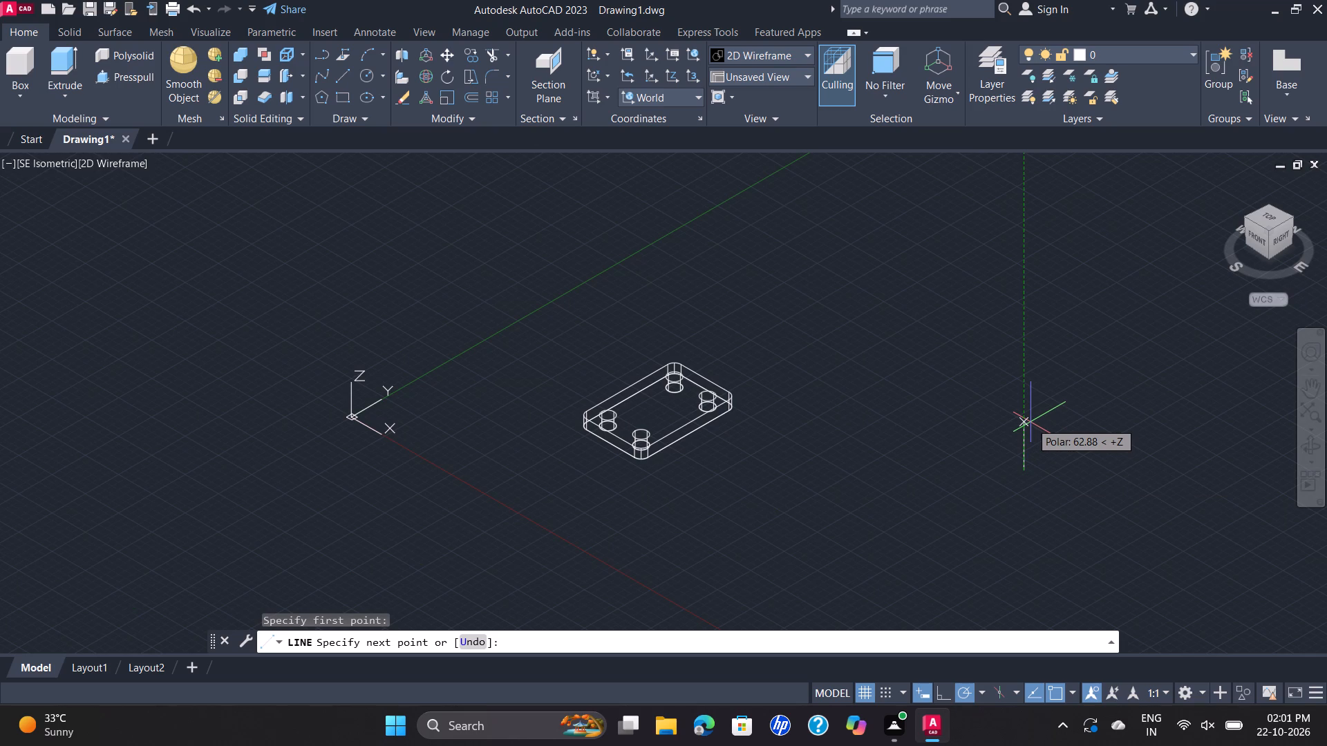
text(22)
key(Return)
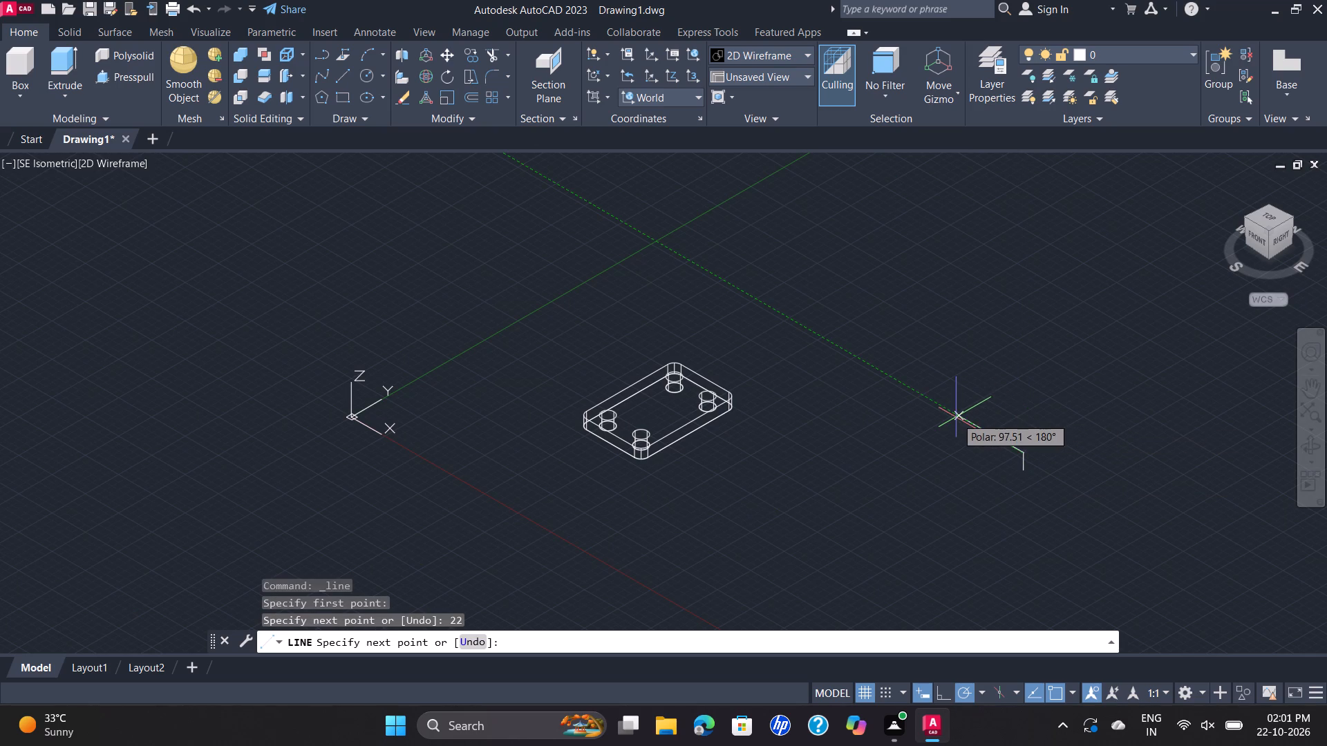
scroll(988, 434, up, 2)
middle_drag(1075, 471, 991, 450)
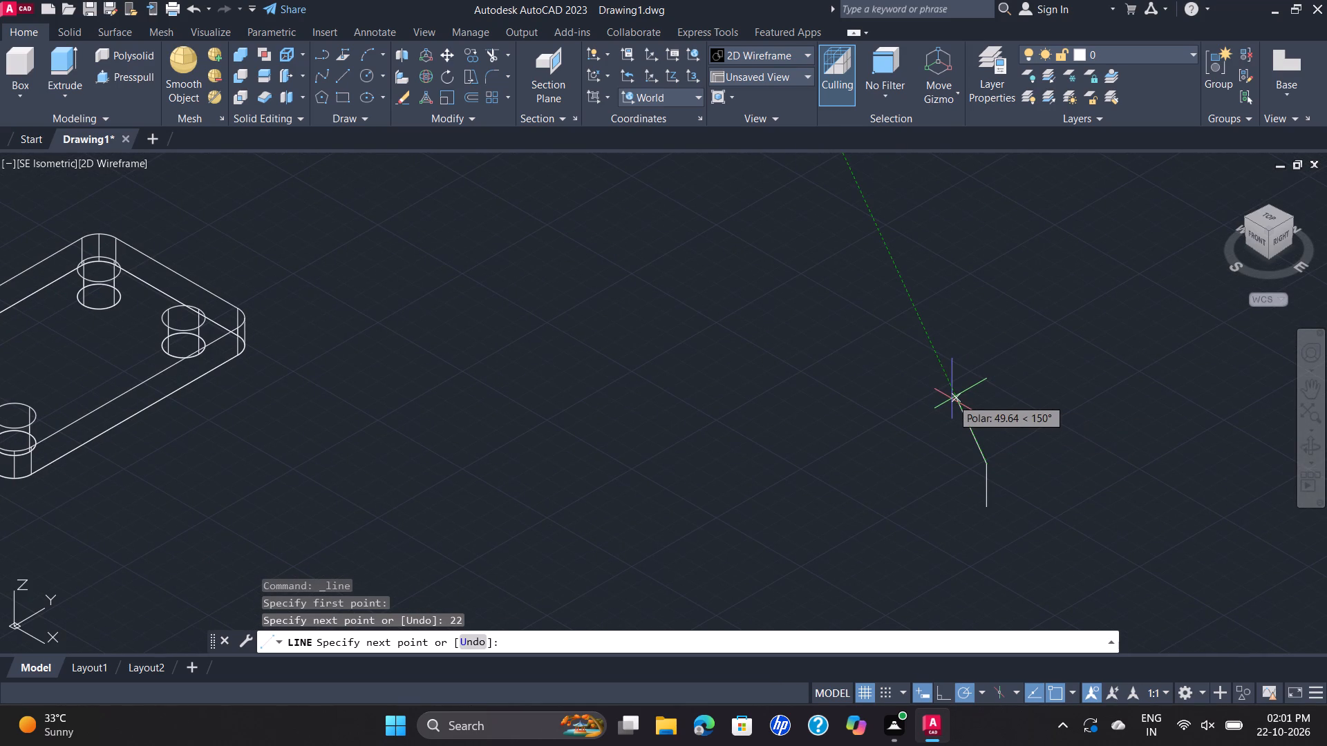
key(Escape)
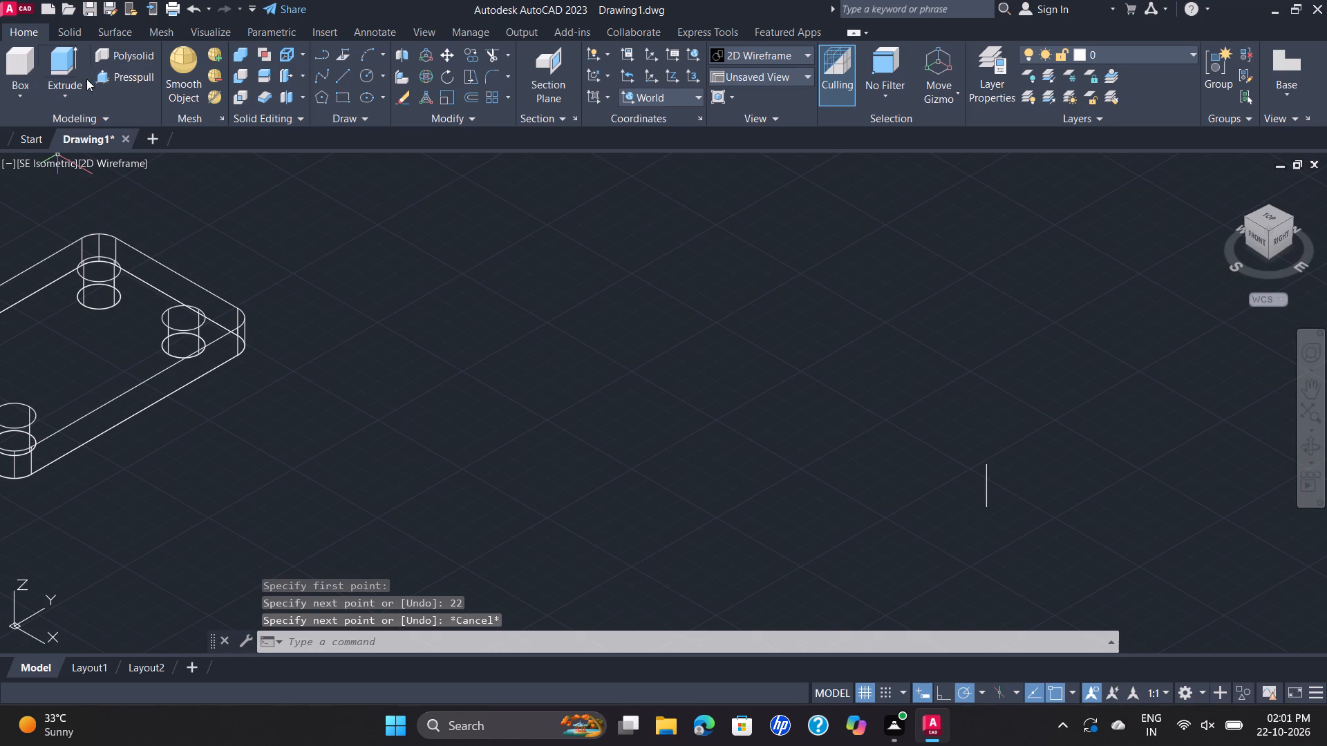
Switch the viewport from SE Isometric to the Front view.
click(52, 172)
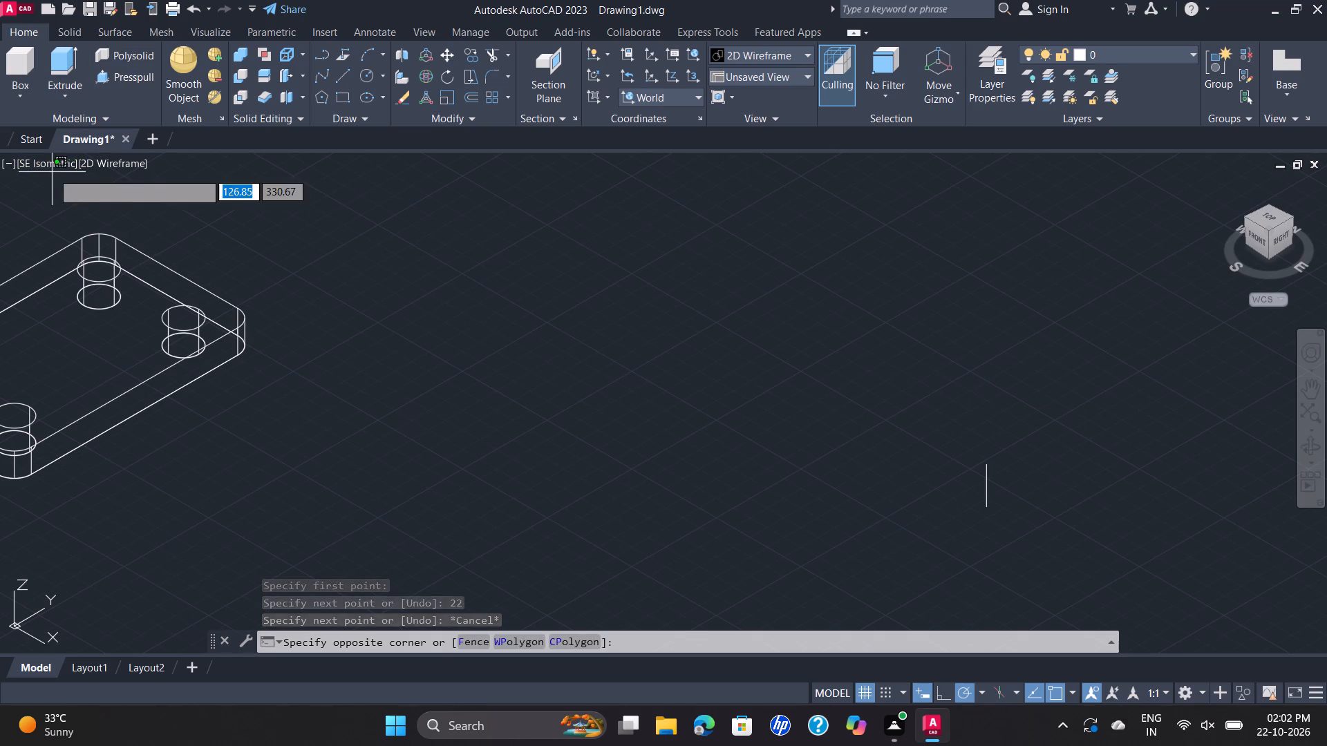
click(48, 163)
click(48, 163)
click(55, 169)
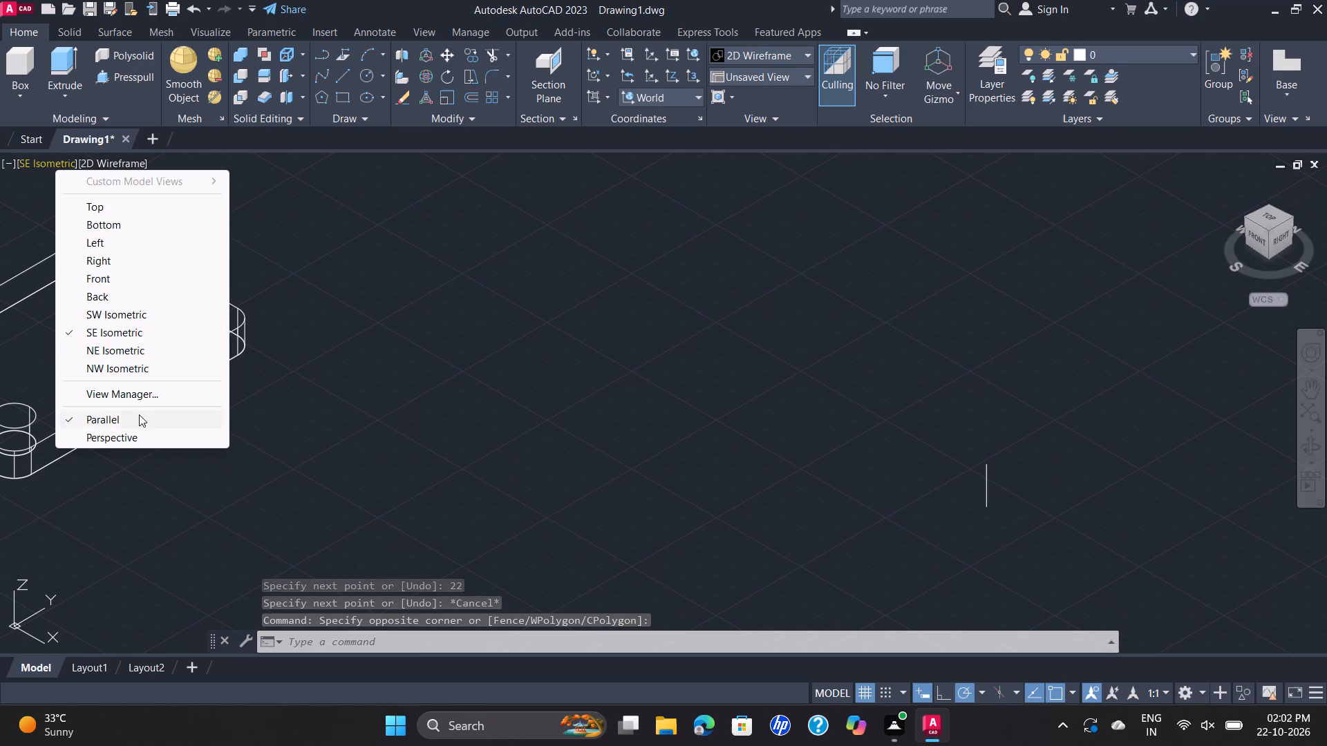
click(135, 282)
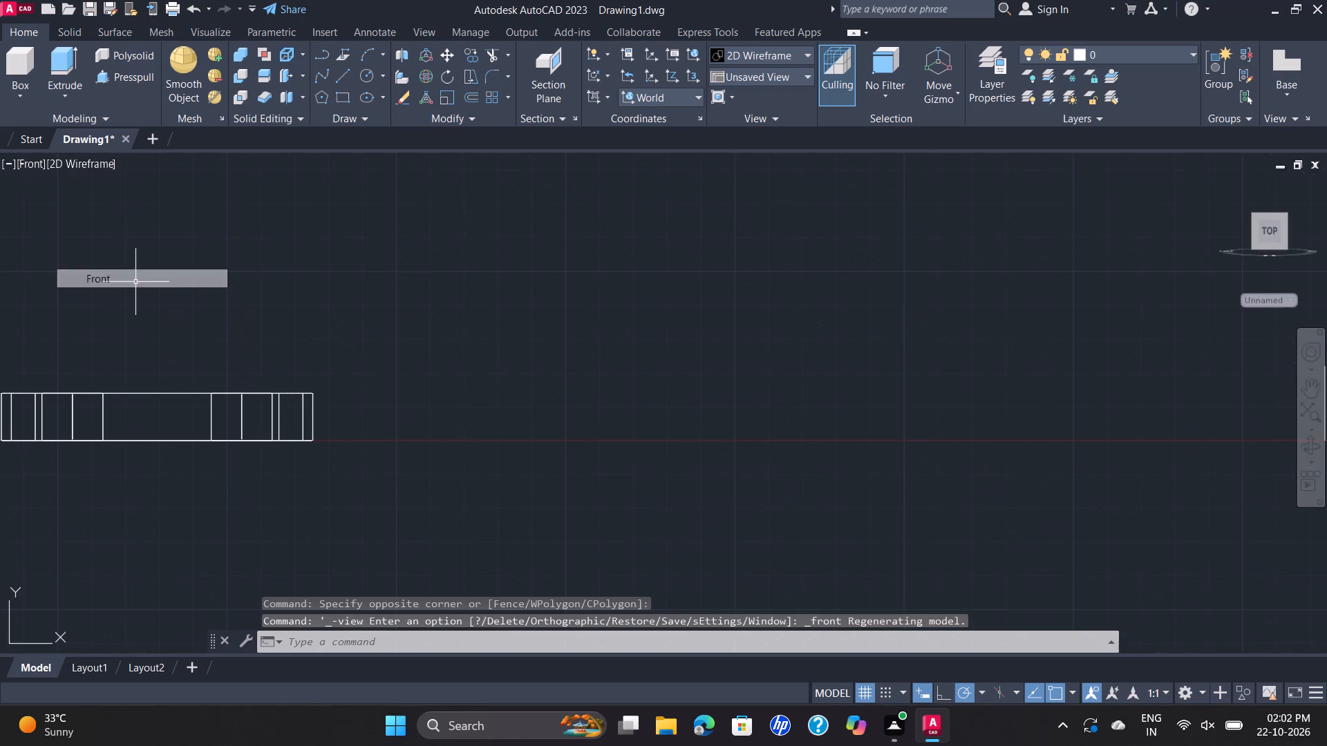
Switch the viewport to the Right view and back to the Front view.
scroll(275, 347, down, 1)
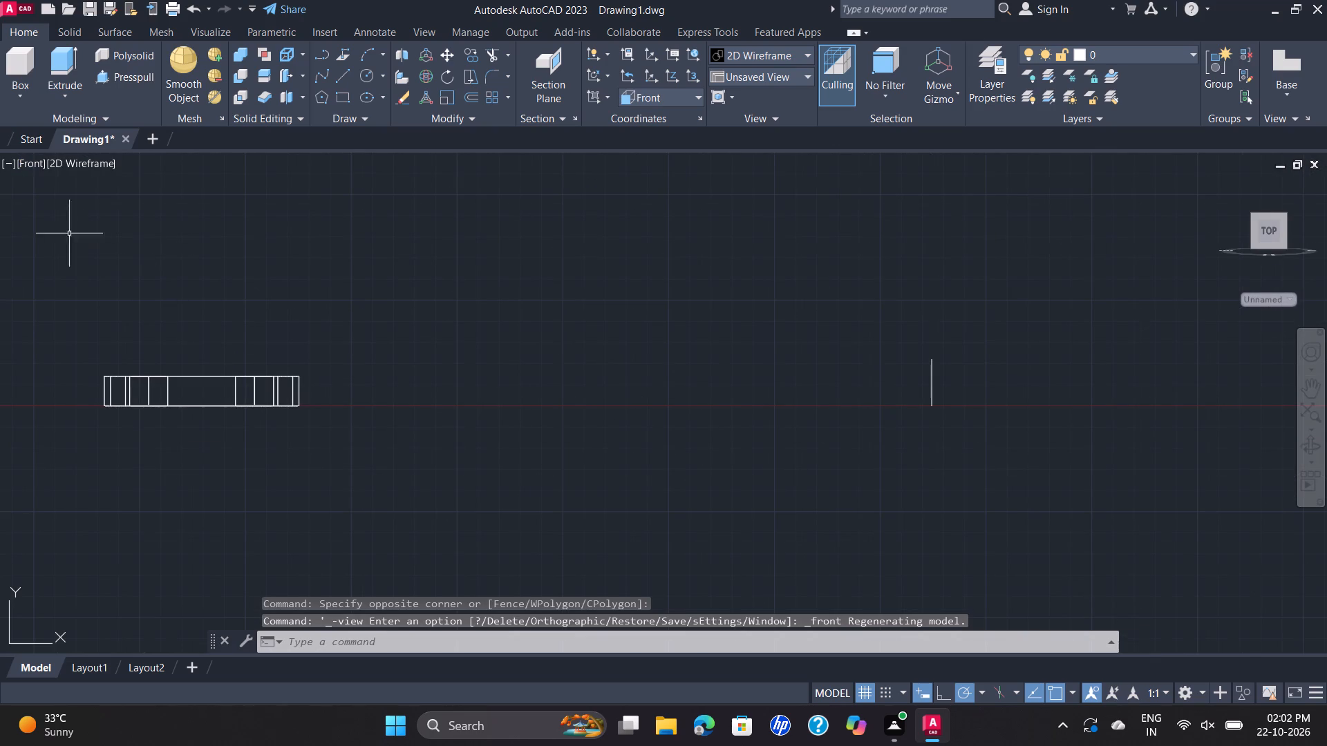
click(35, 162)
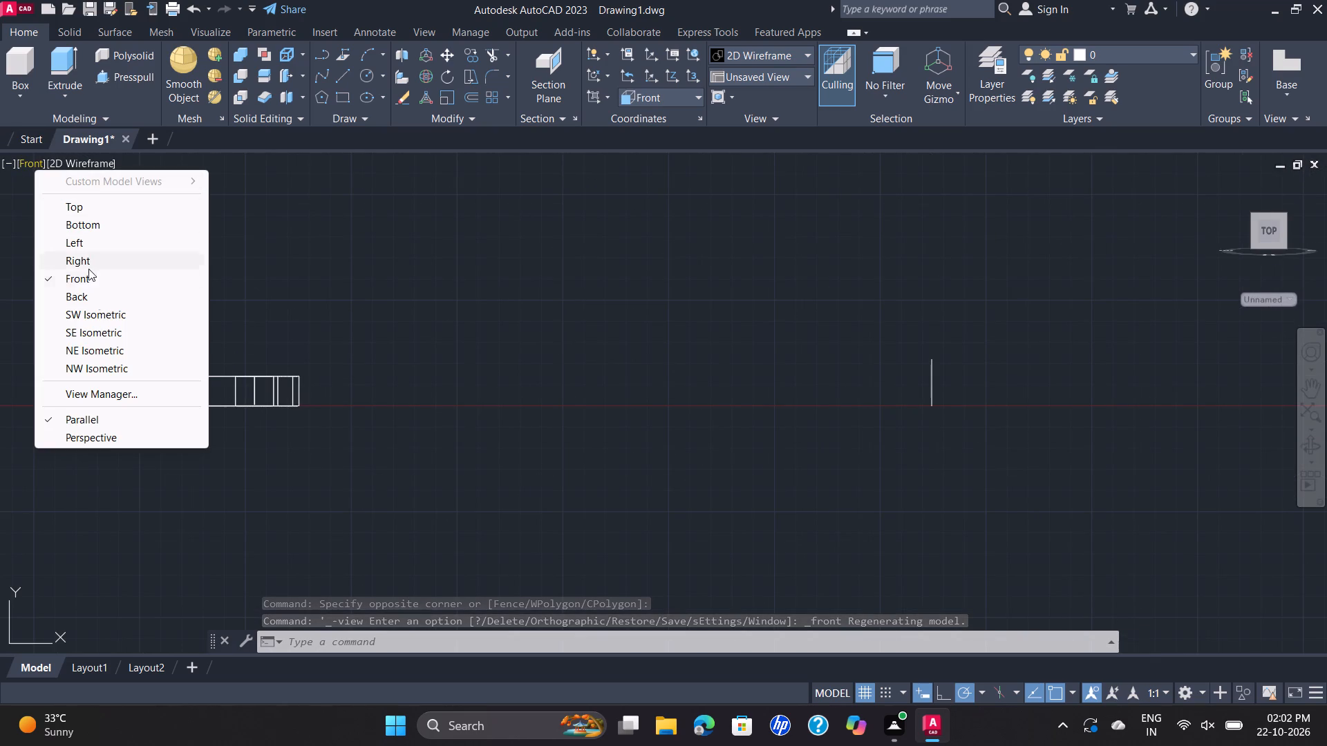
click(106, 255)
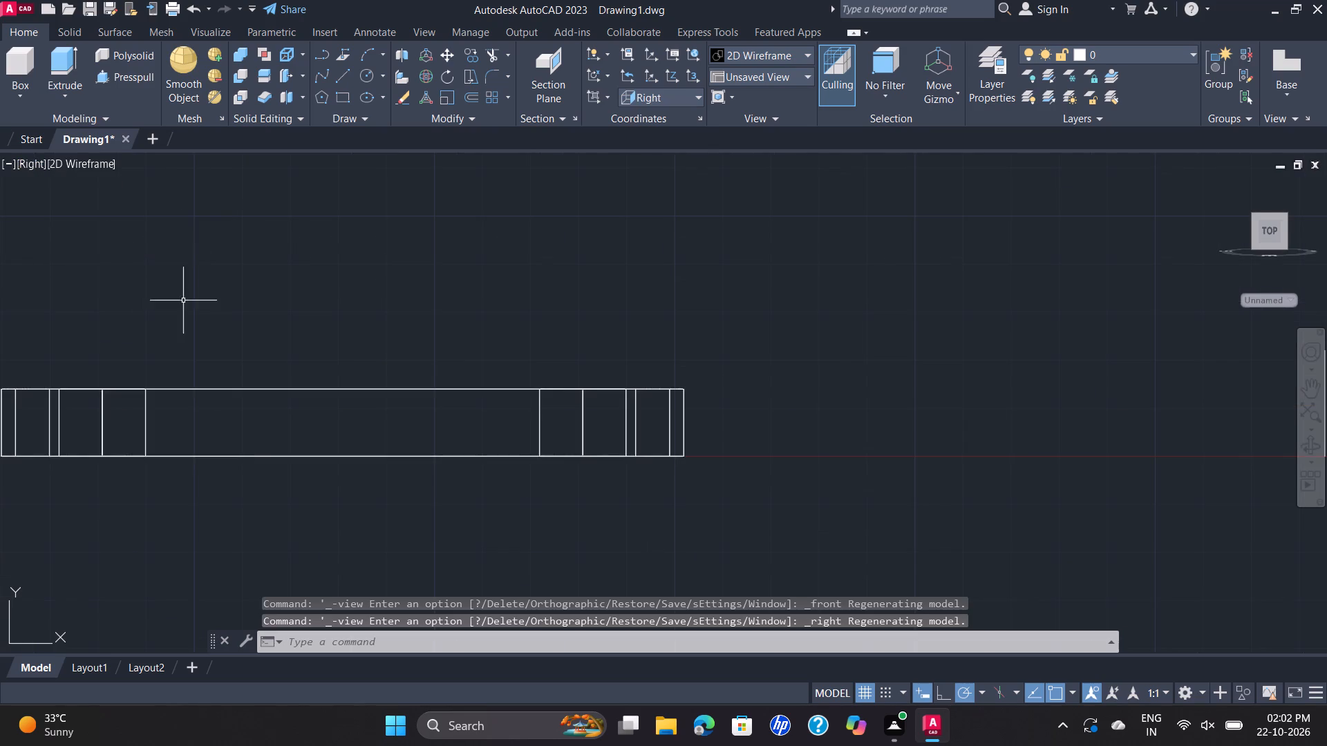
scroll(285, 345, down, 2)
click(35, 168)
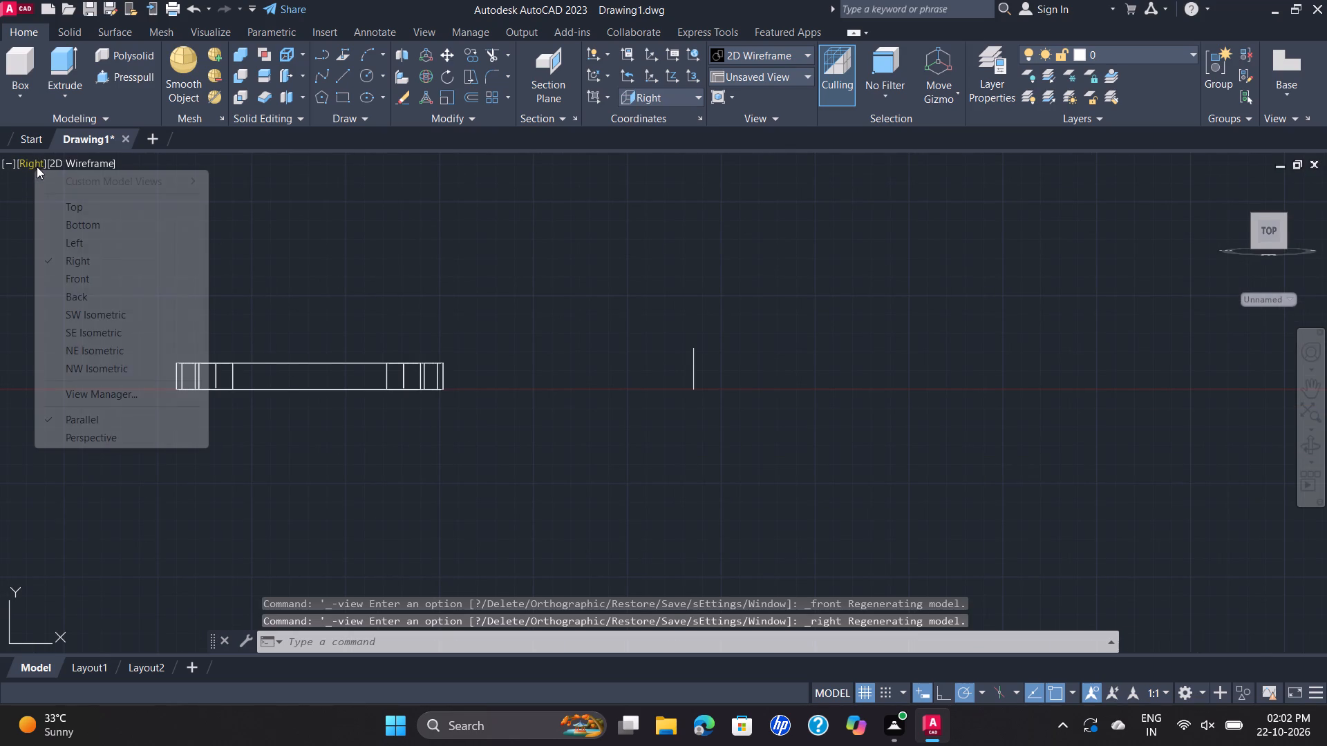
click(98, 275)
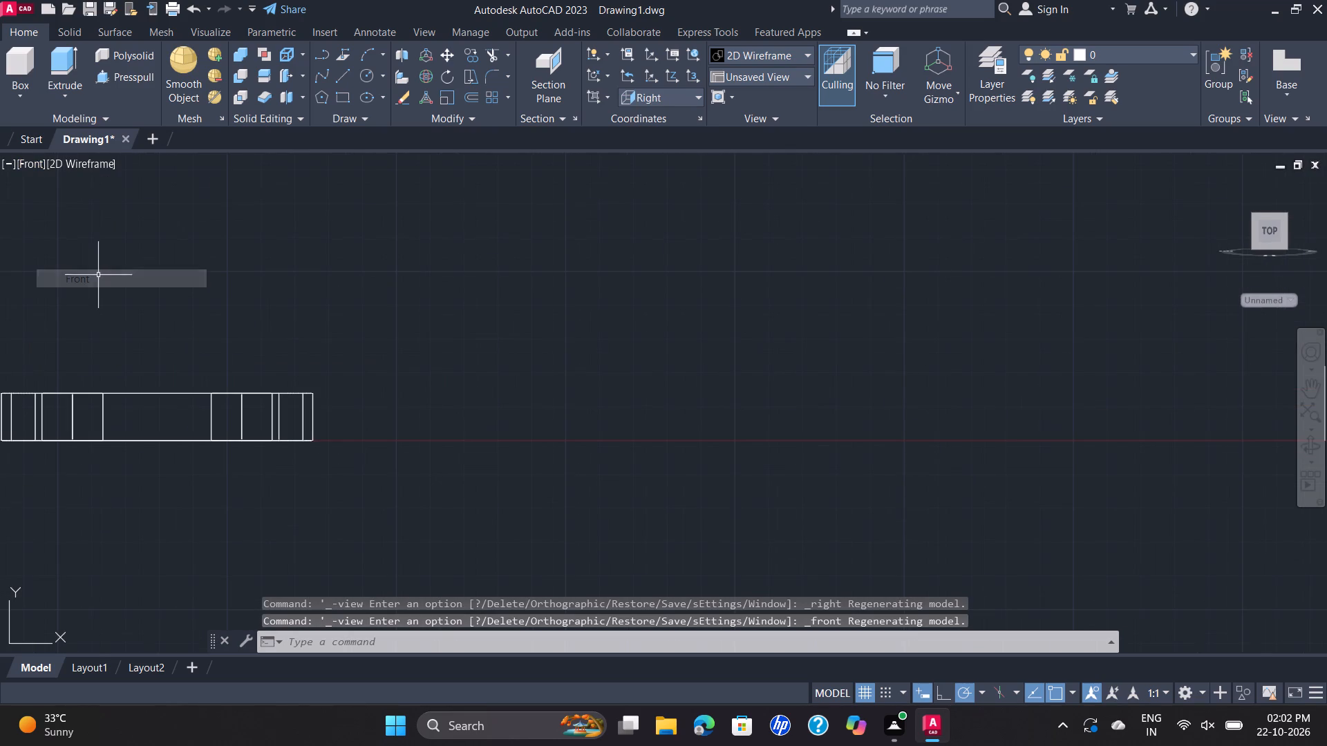
Draw a 55 diameter circle on the front plane in the empty space between the plate and the vertical line.
click(371, 73)
click(604, 277)
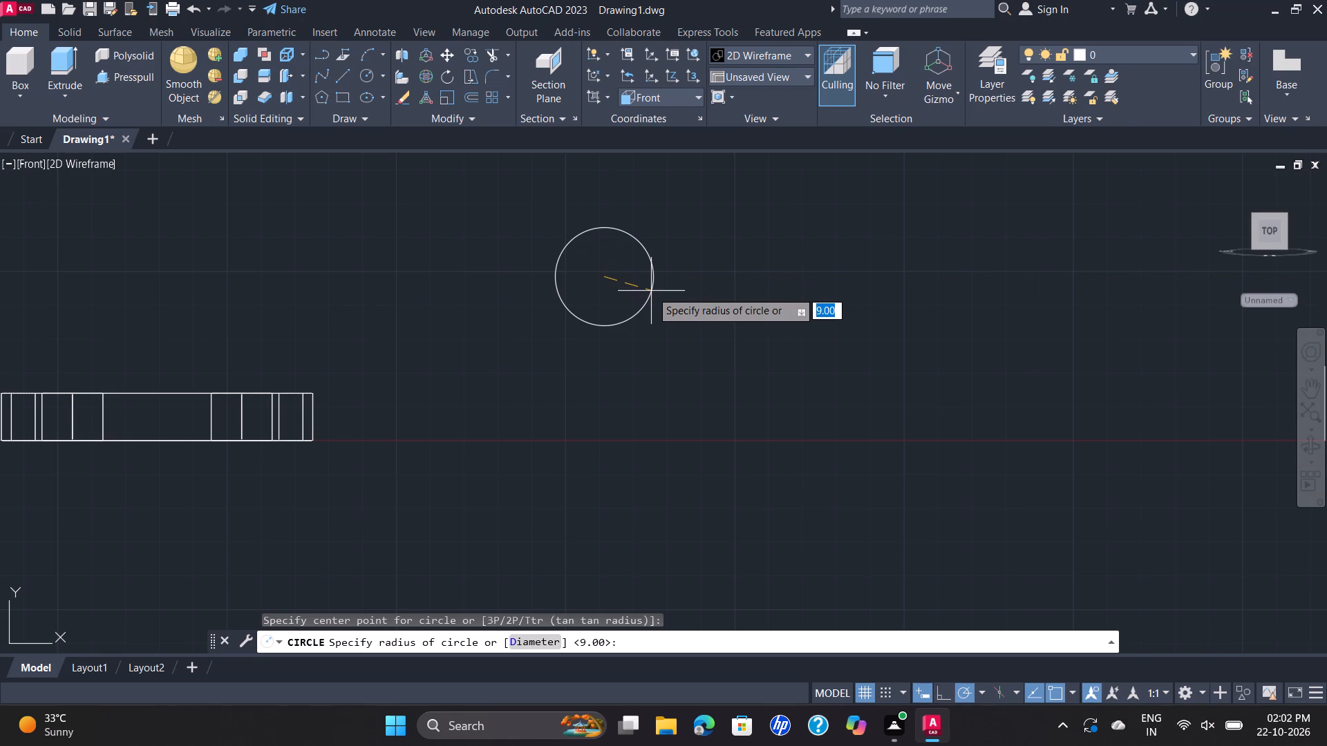
key(d)
key(Return)
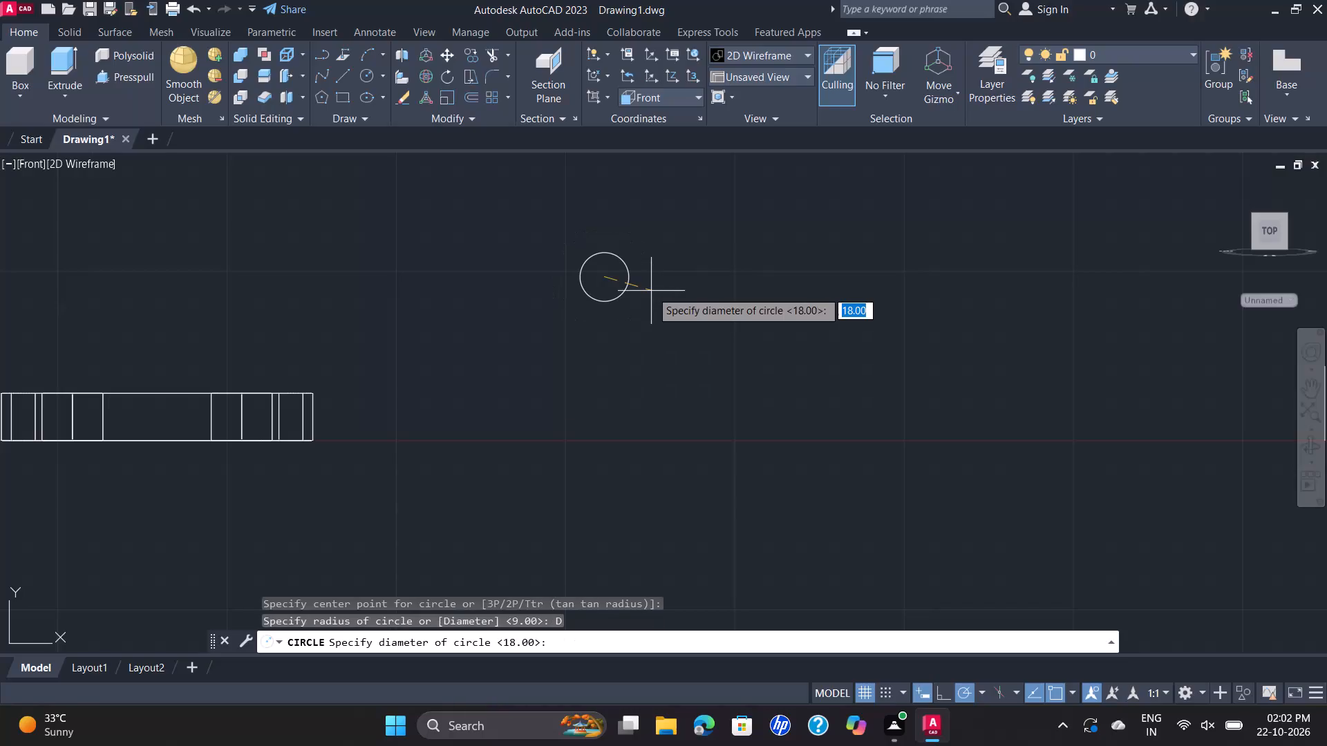
text(55)
key(Return)
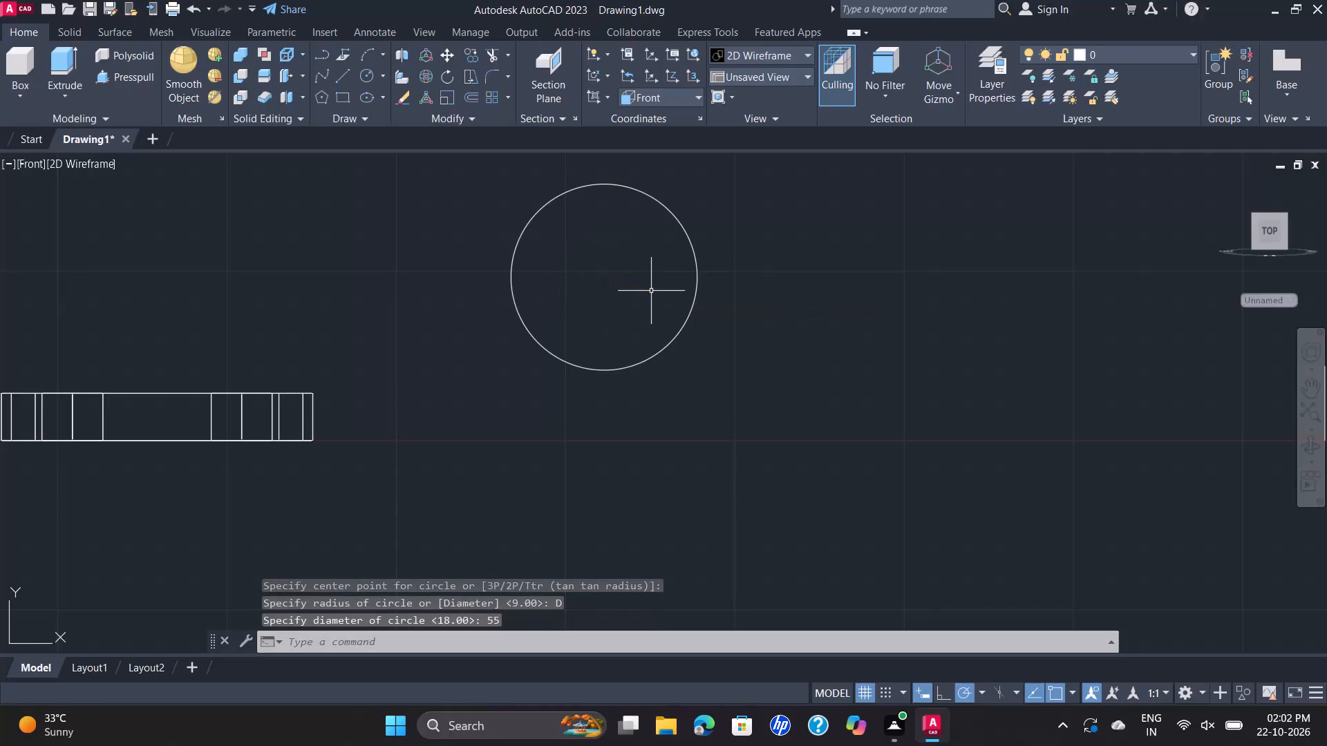
Draw a 30 diameter circle concentric with the 55 diameter circle.
key(space)
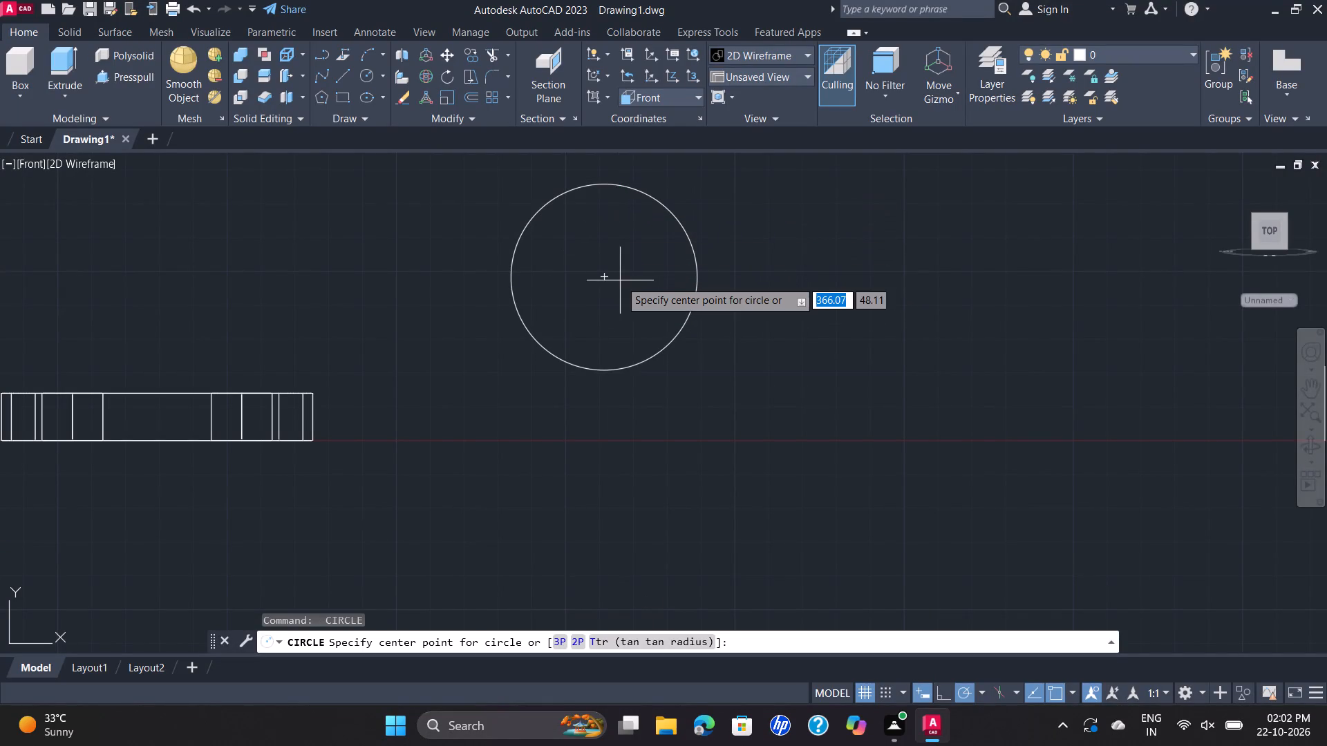
click(605, 282)
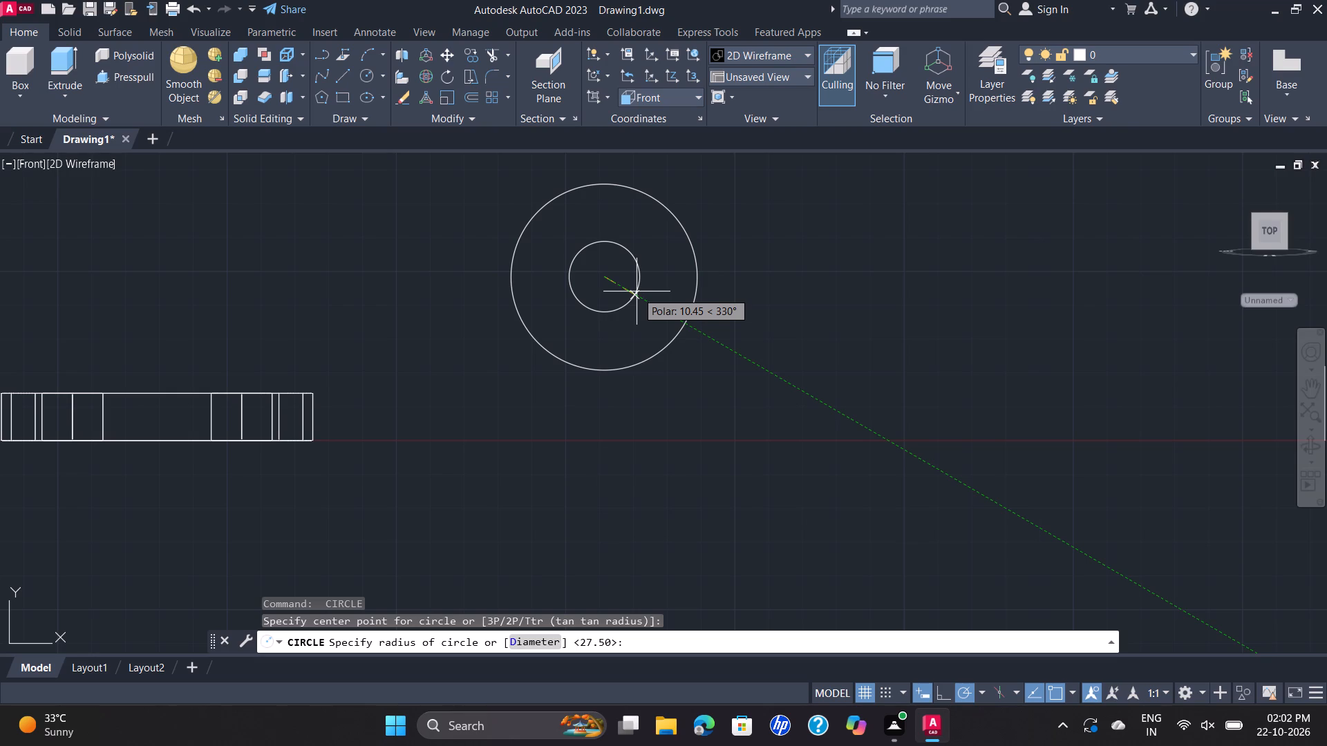
key(d)
key(Return)
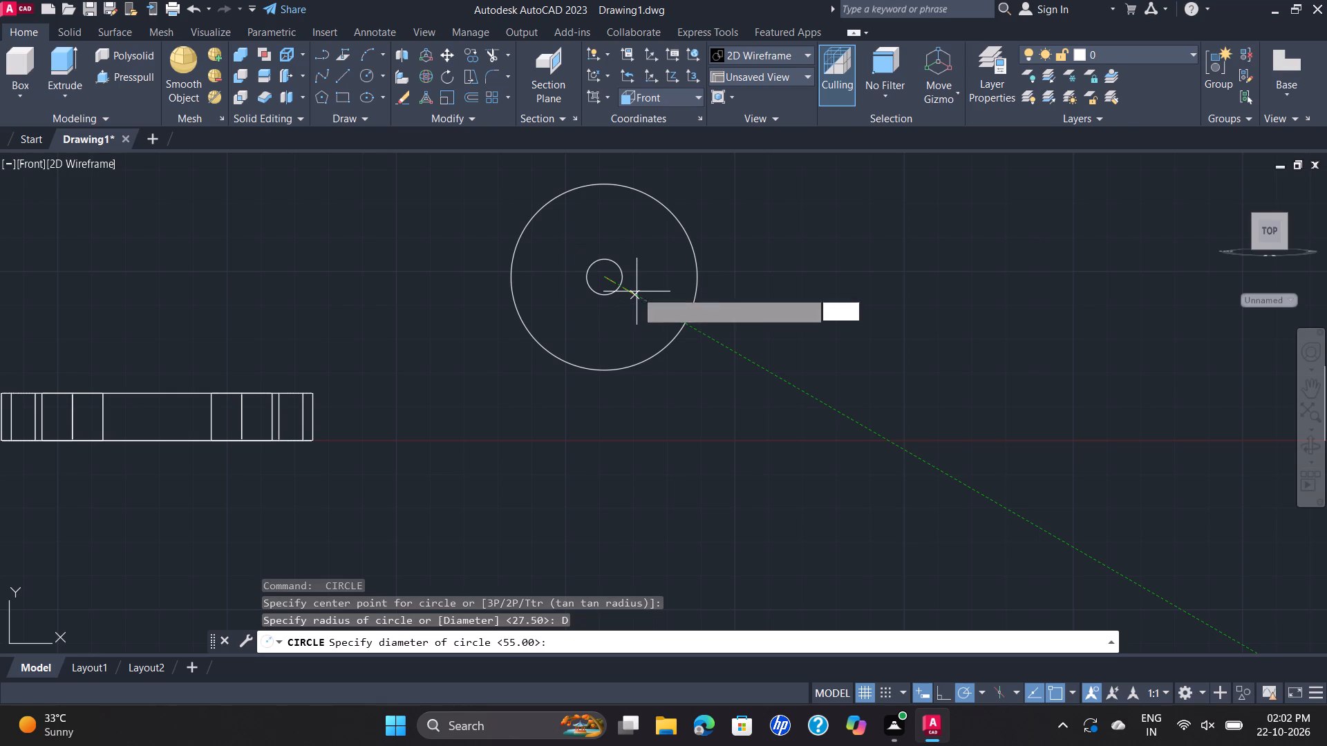
text(30)
key(Return)
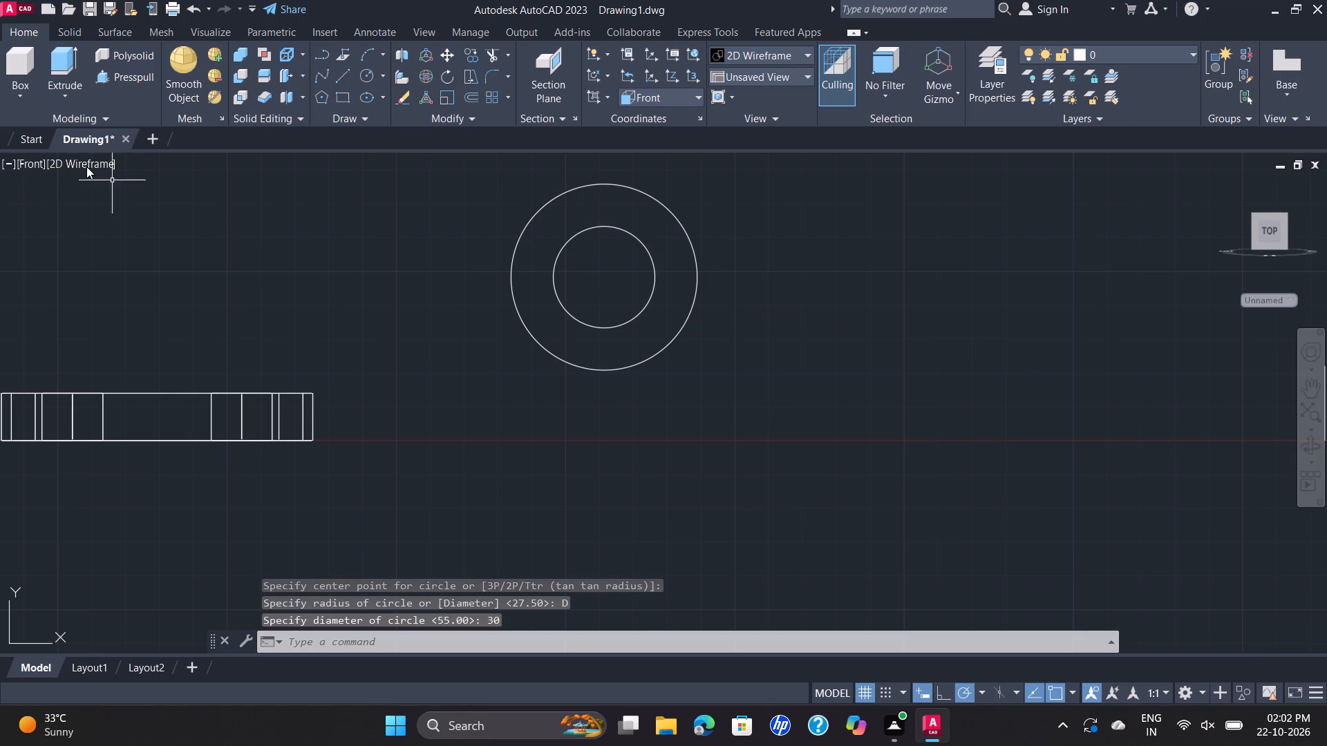
Switch the viewport from Front to the SE Isometric view.
click(29, 171)
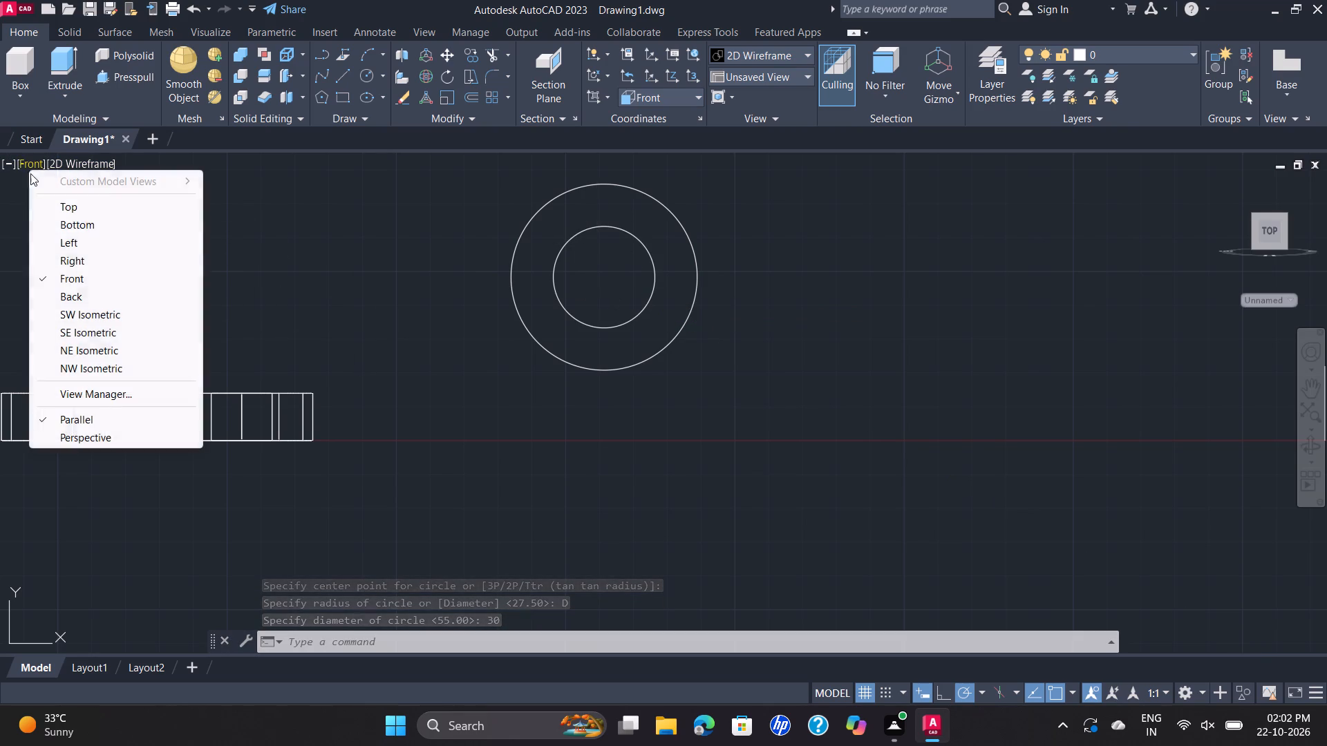
click(85, 327)
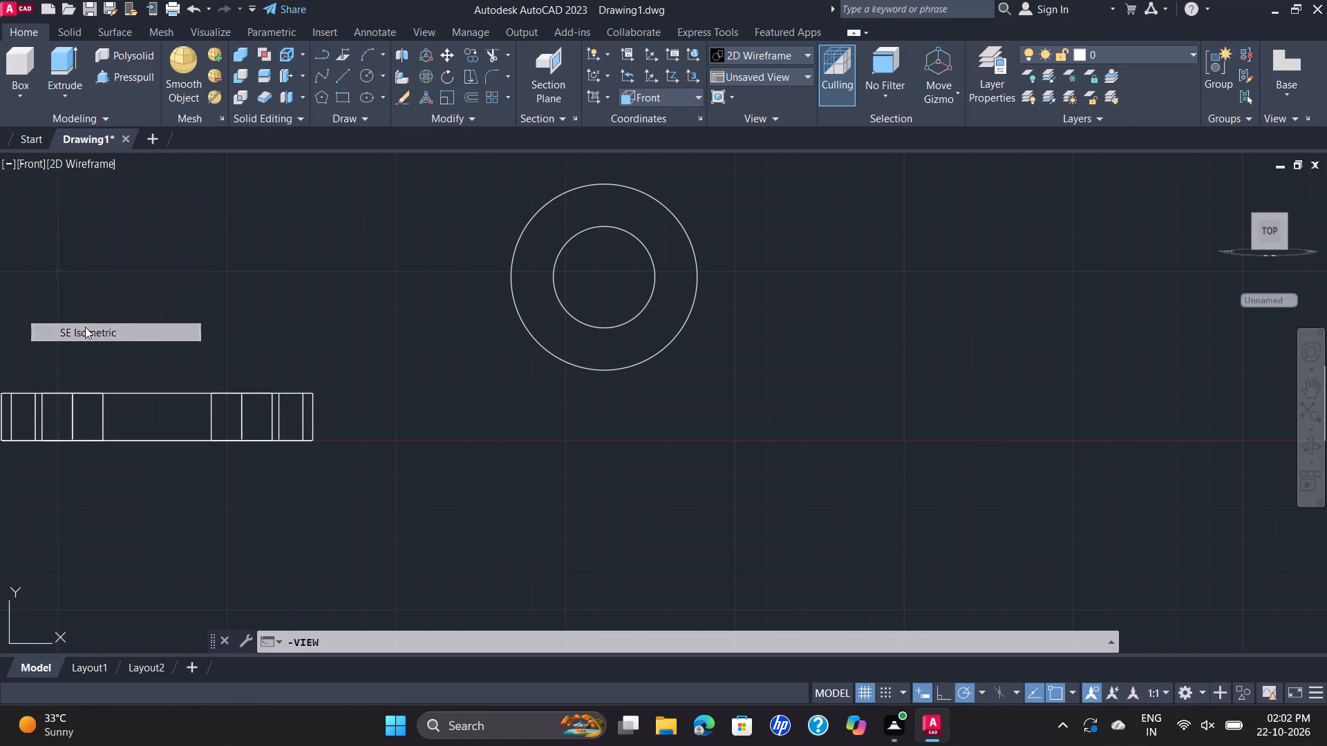
Draw a line joining the top centres of the two holes at the near short side of the plate.
scroll(562, 461, up, 1)
middle_drag(487, 321, 487, 322)
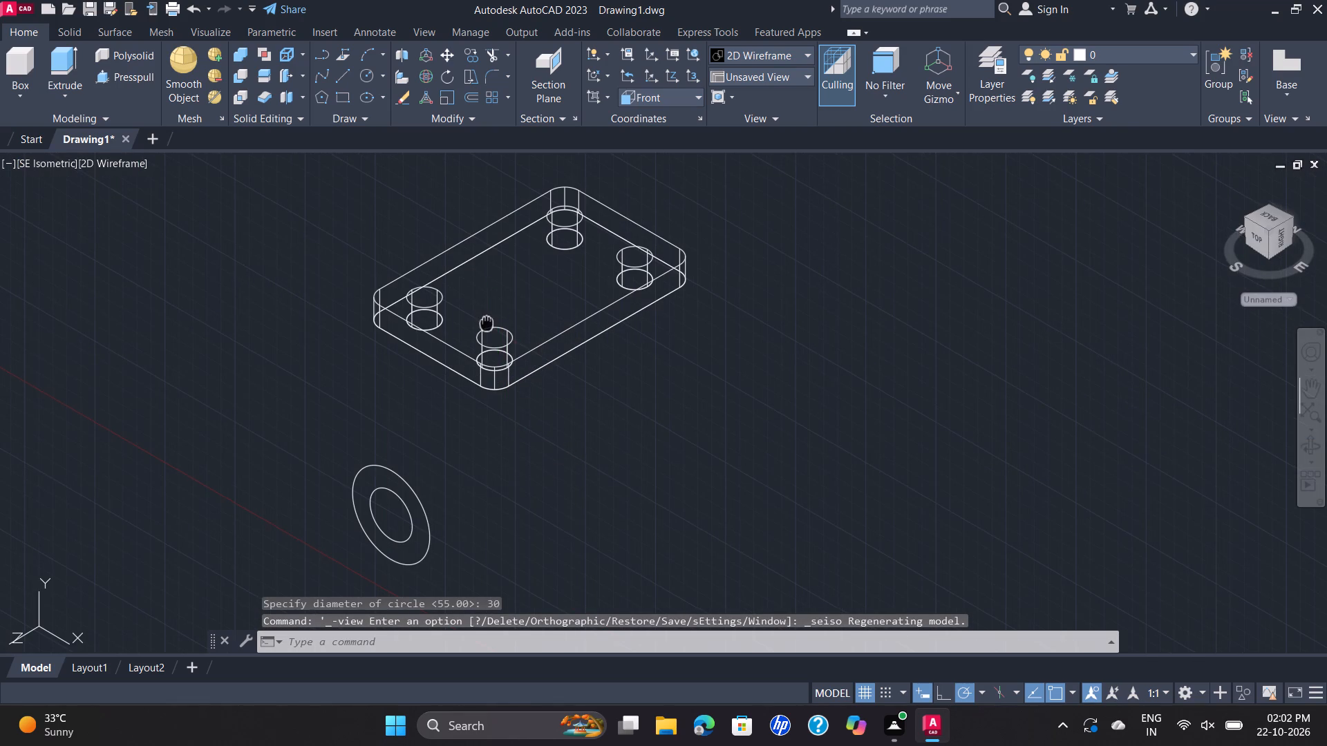
middle_drag(487, 322, 485, 373)
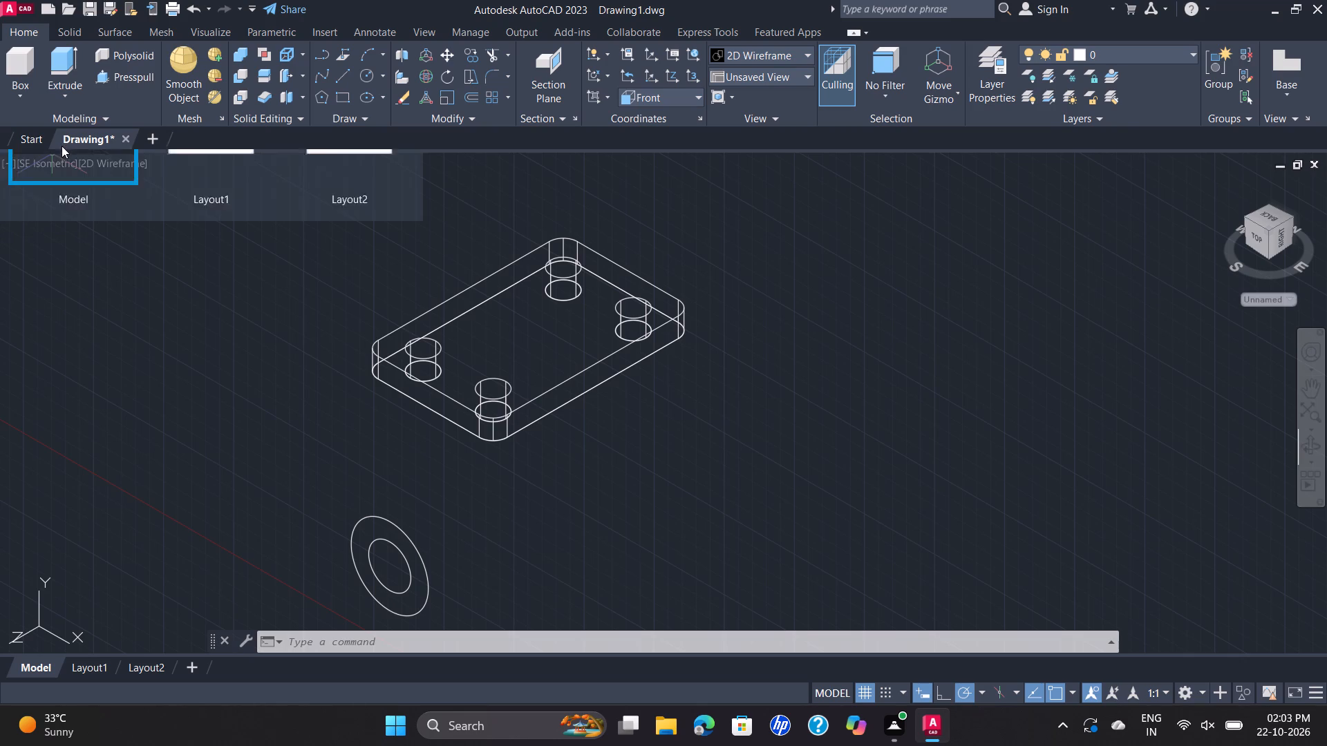
click(345, 75)
scroll(420, 394, up, 2)
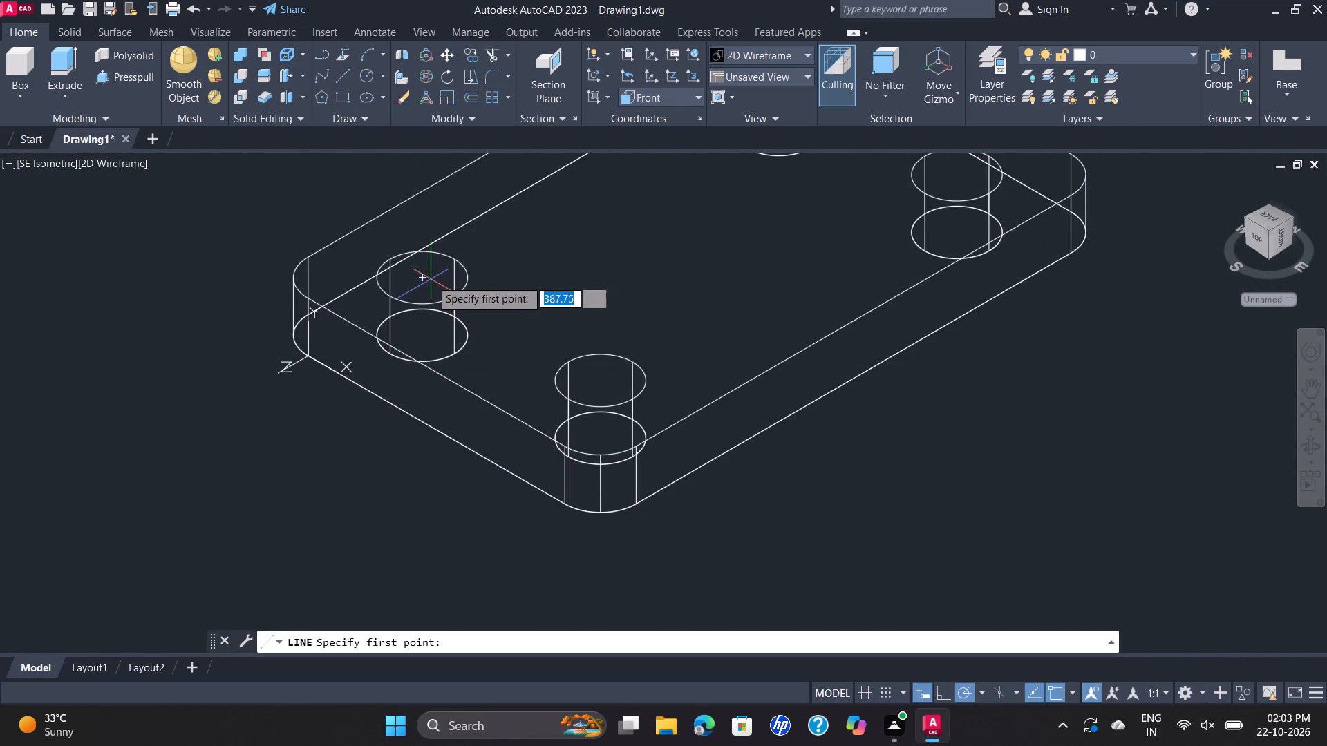
click(424, 278)
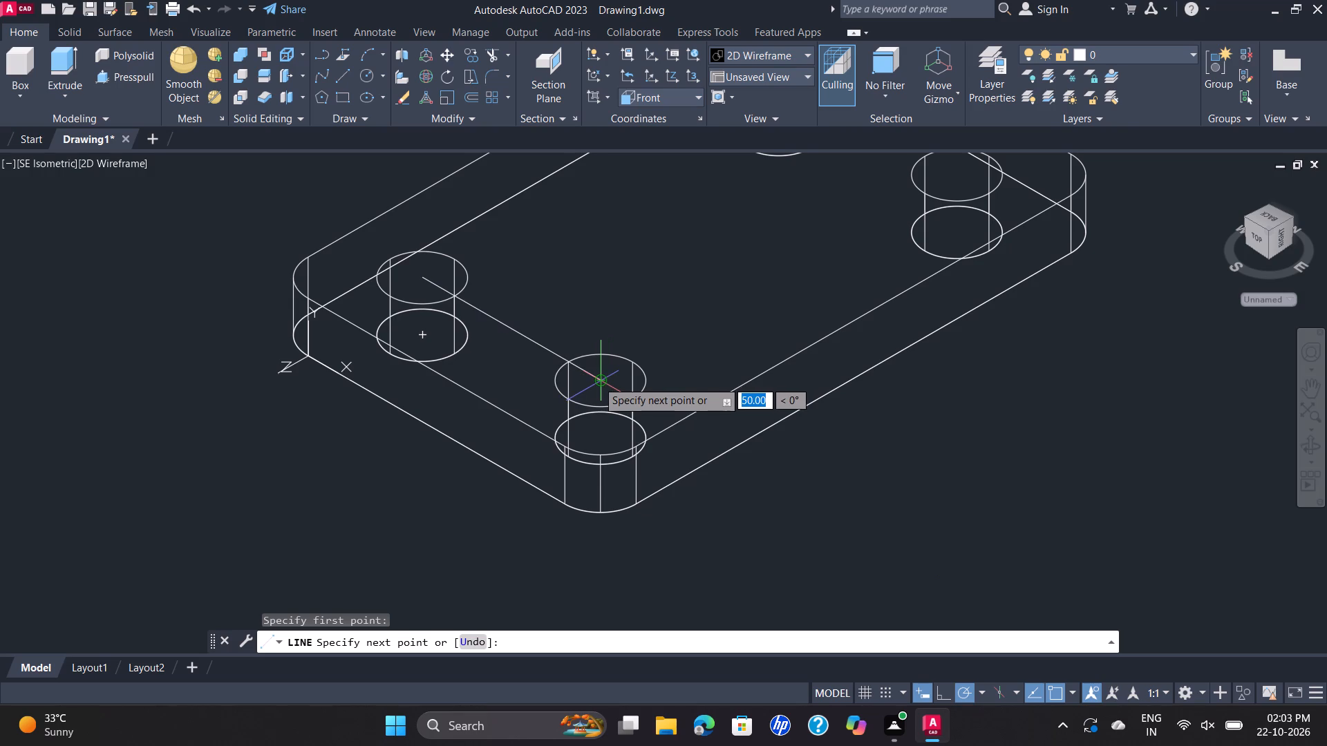
click(597, 381)
key(Escape)
Draw a 41 long line from the midpoint of the hole-to-hole line, running along the plate's length towards its middle.
key(space)
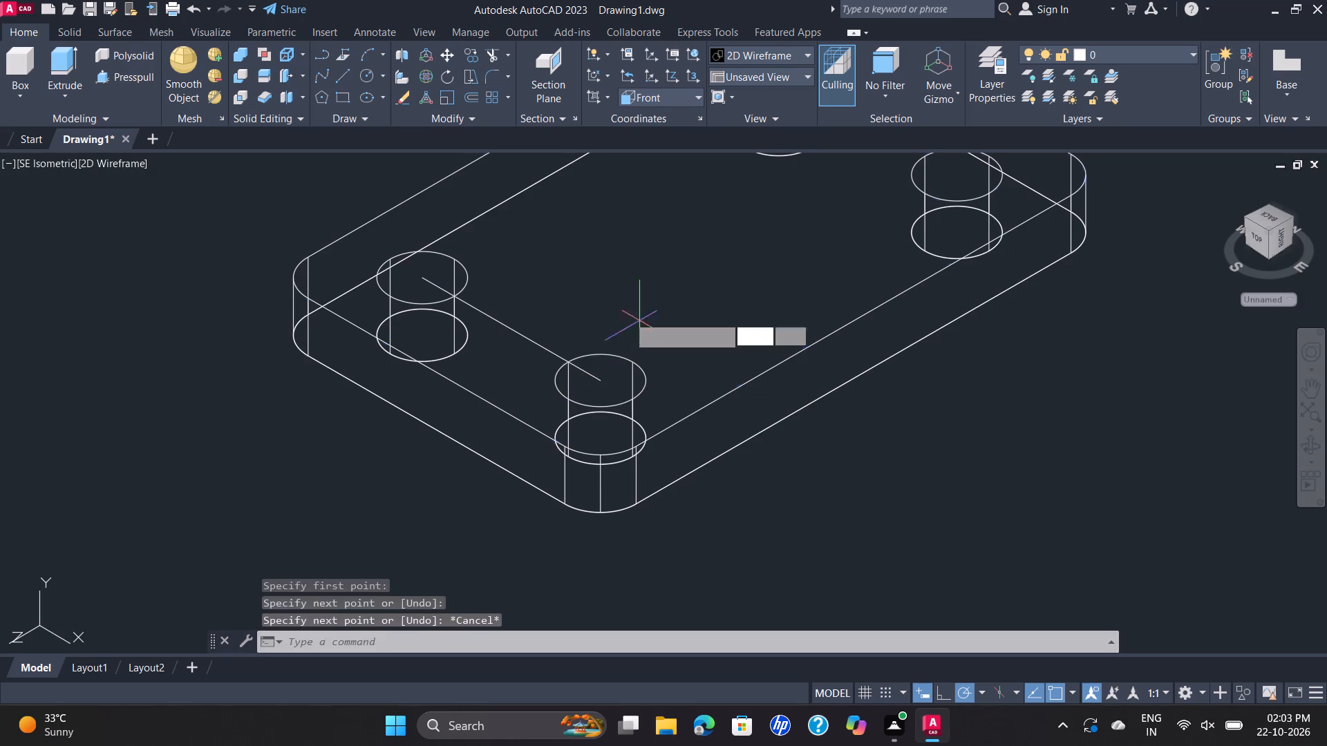
click(511, 330)
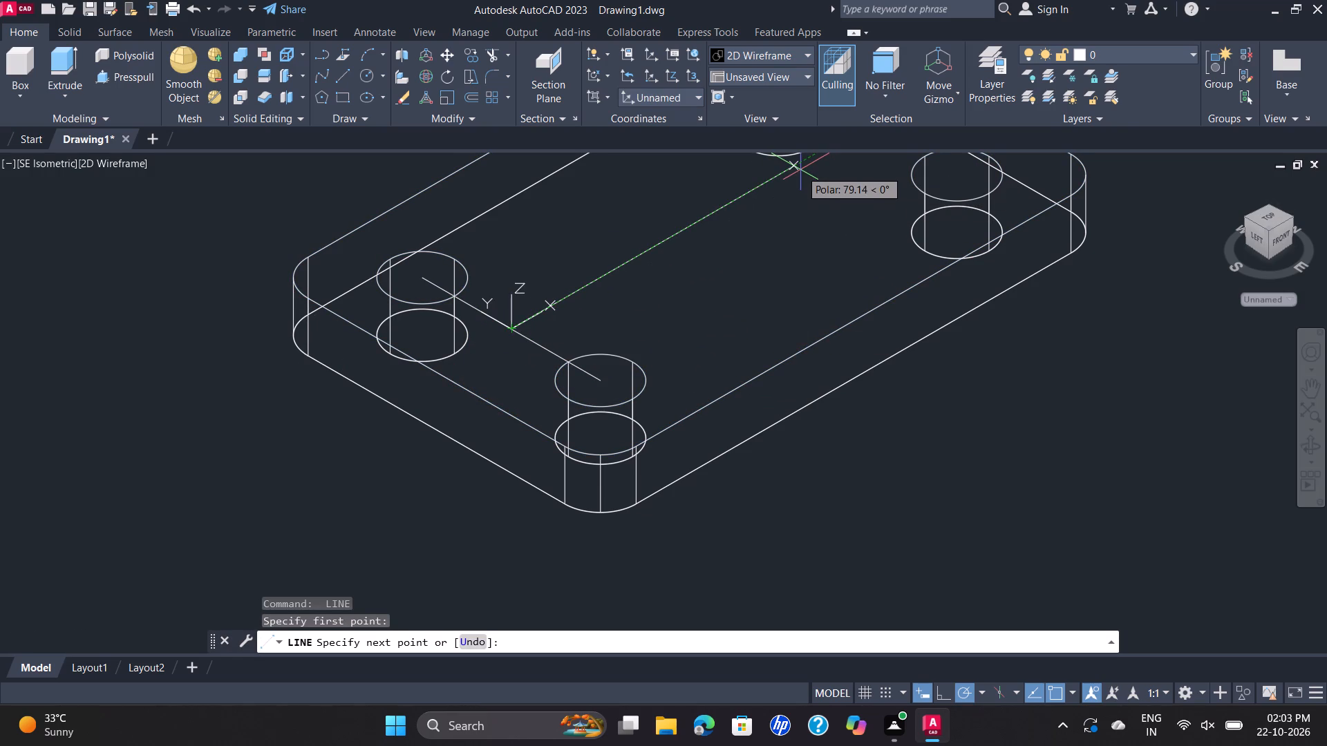
key(4)
key(1)
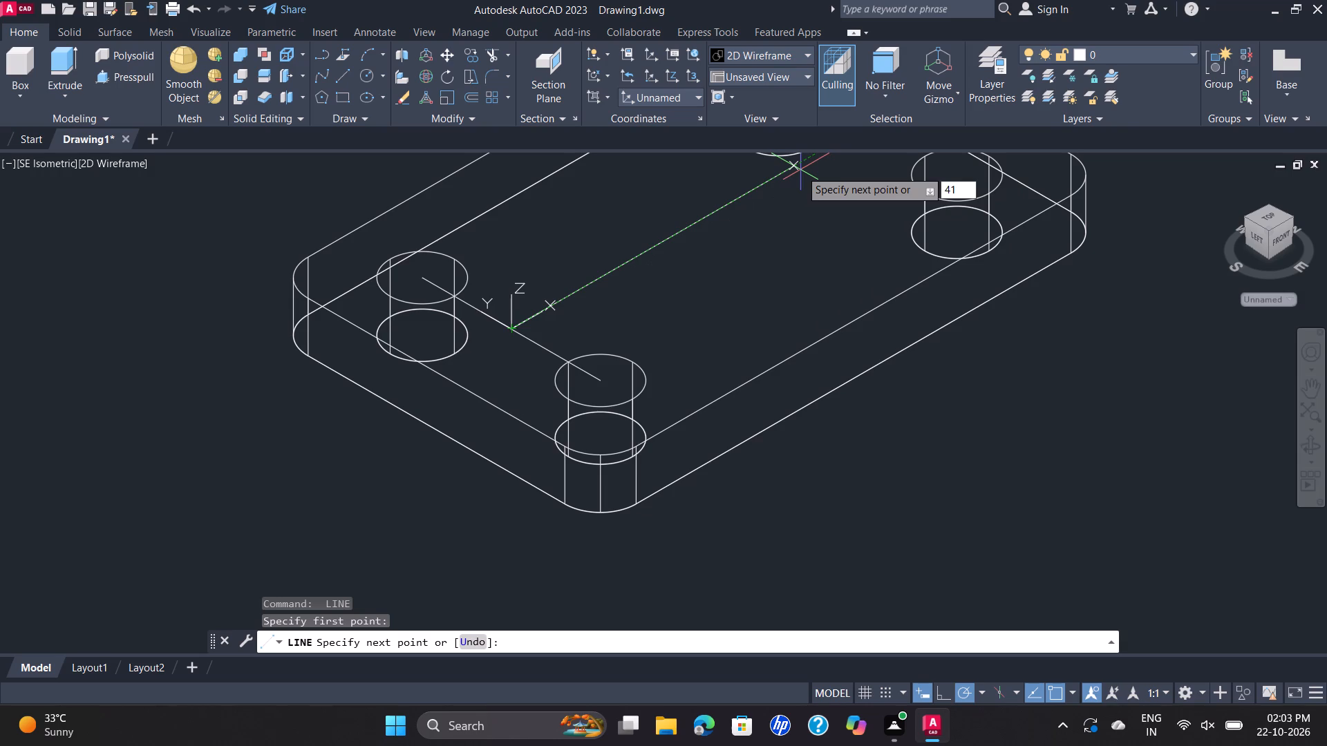
key(Return)
key(Escape)
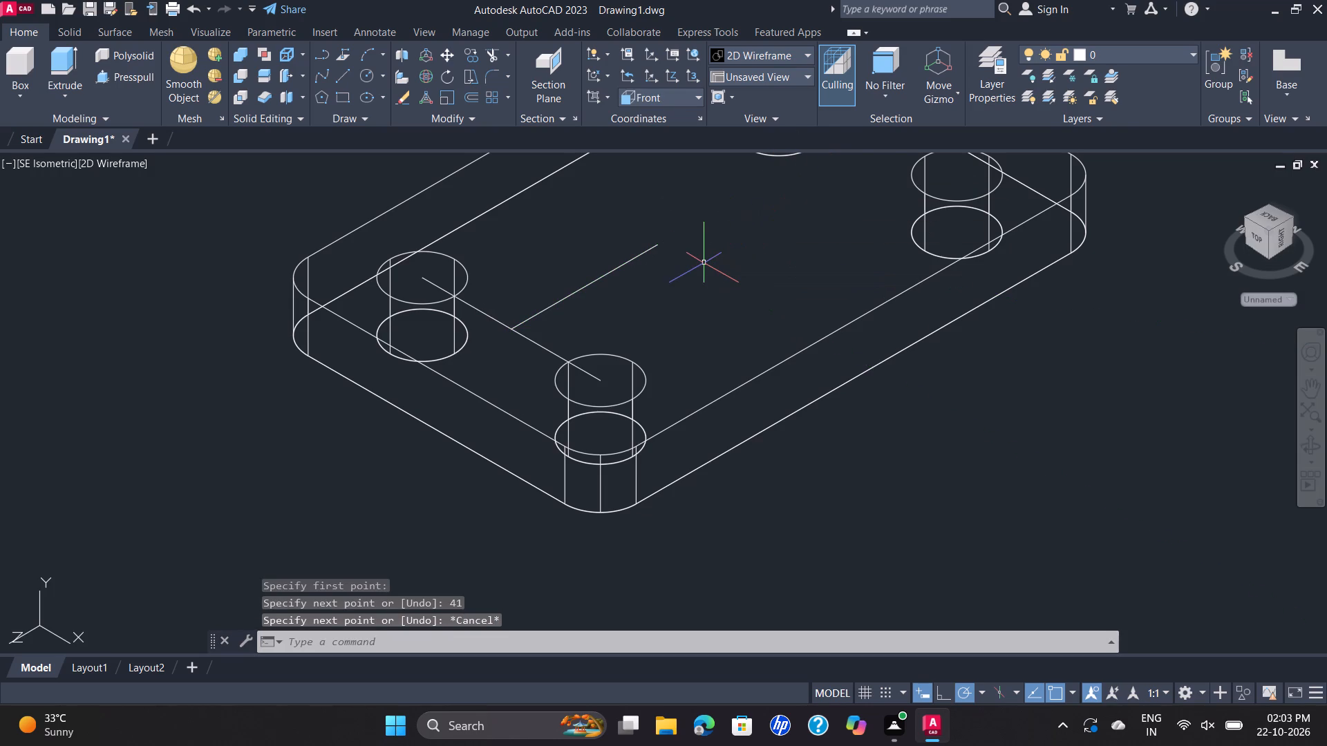
Draw a vertical line 58 long along positive Z from the inner end of the 41 long line.
scroll(702, 262, down, 1)
middle_drag(702, 262, 676, 341)
scroll(660, 321, up, 2)
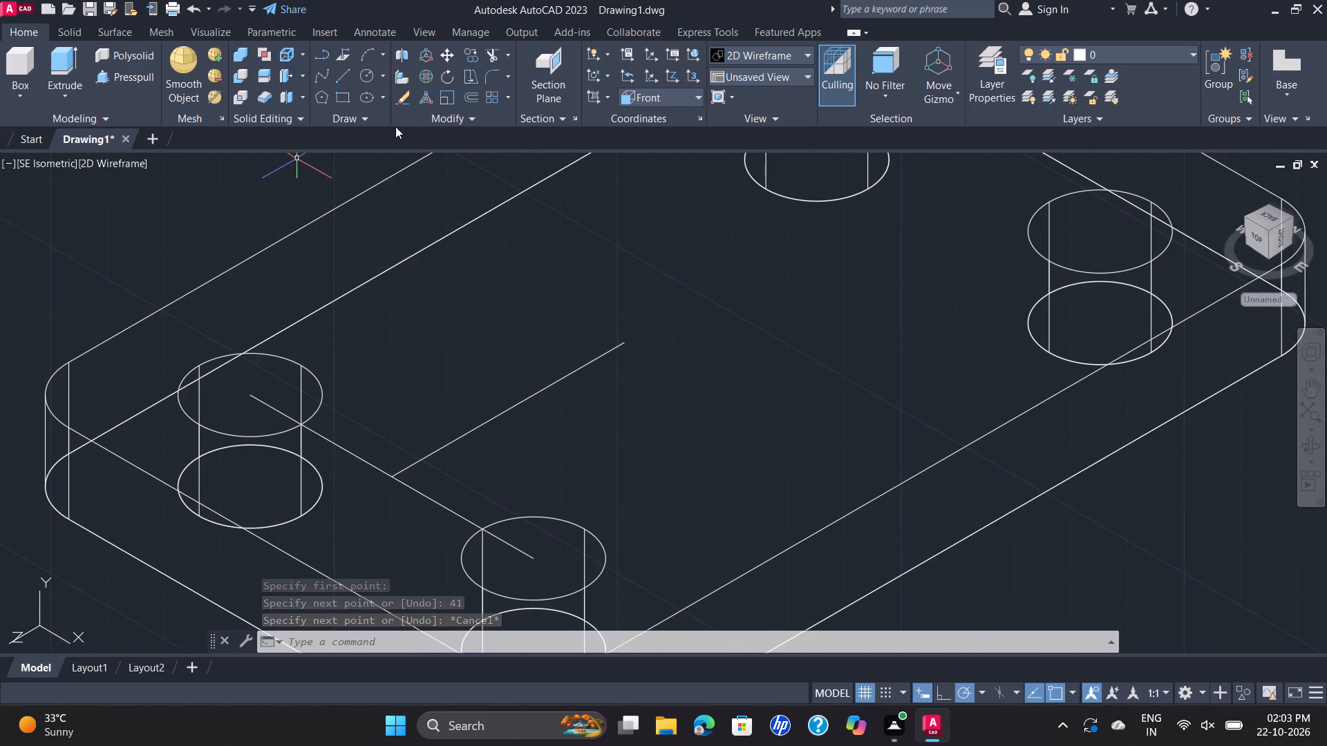
key(space)
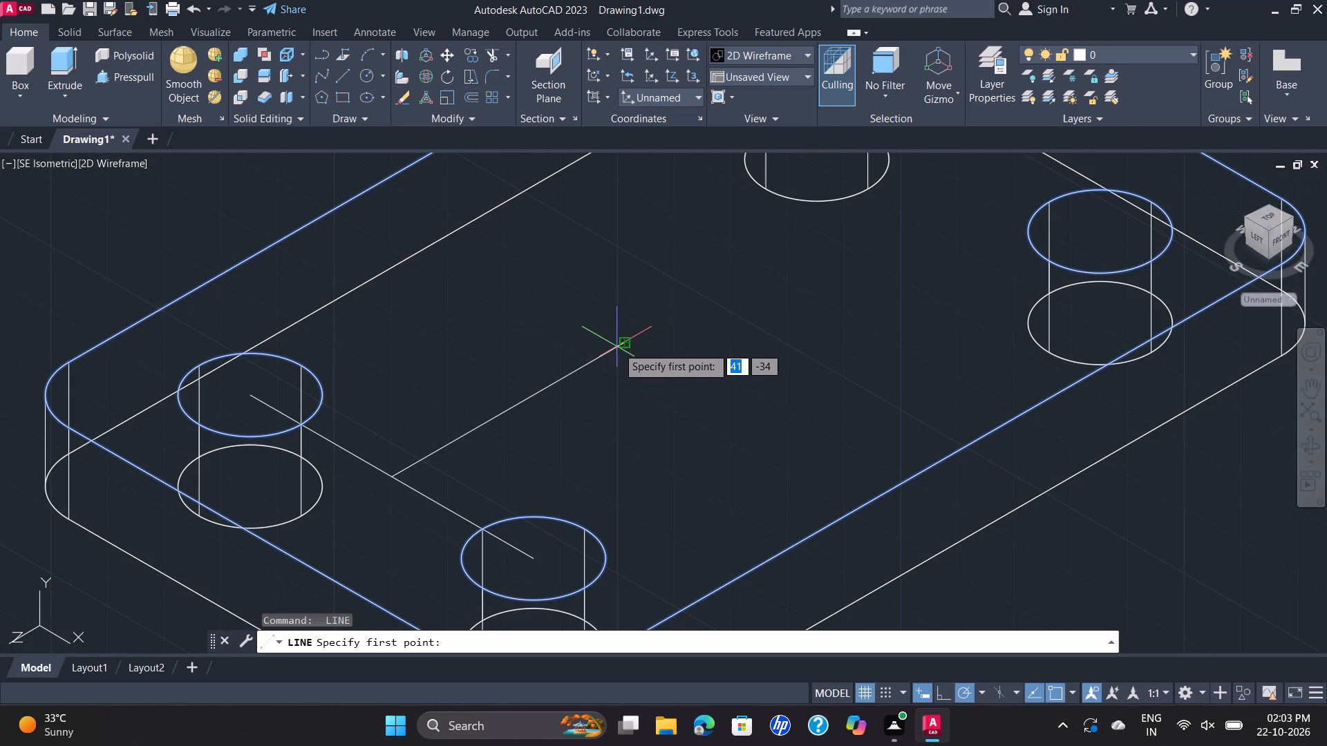
click(625, 345)
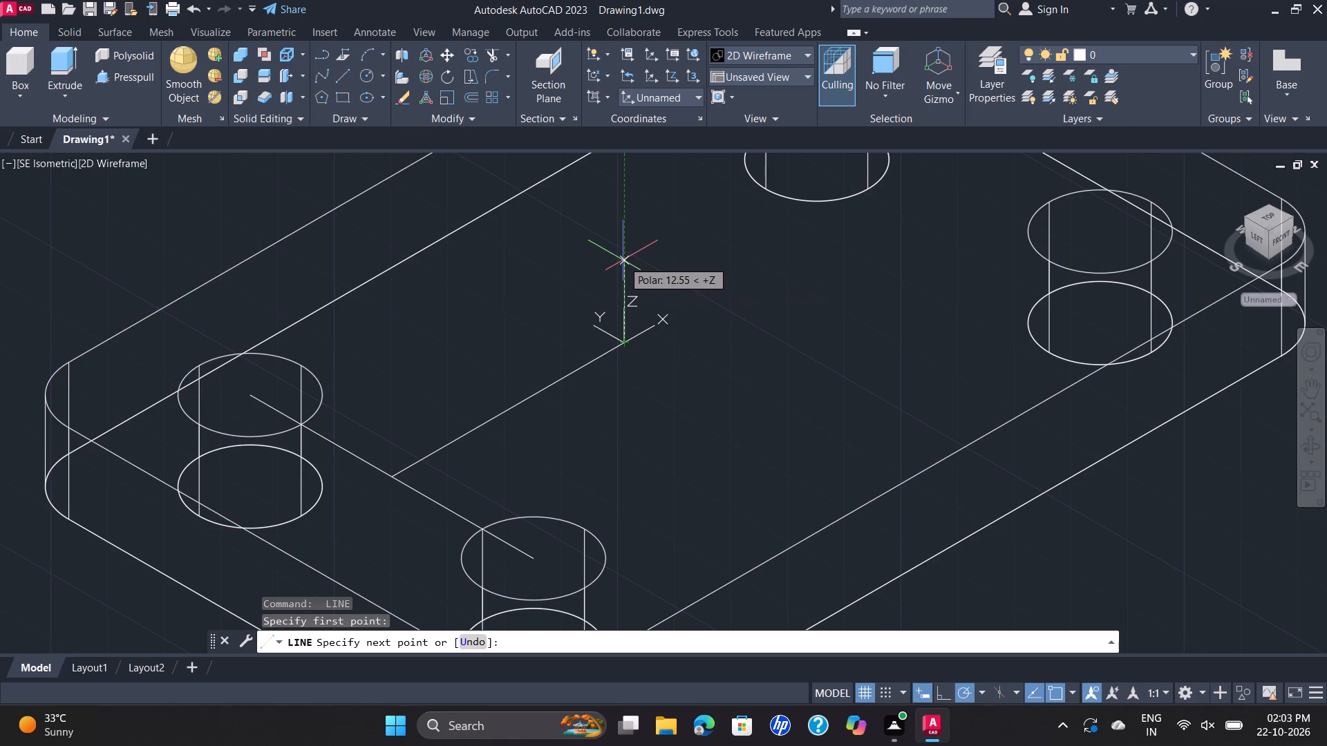
text(58)
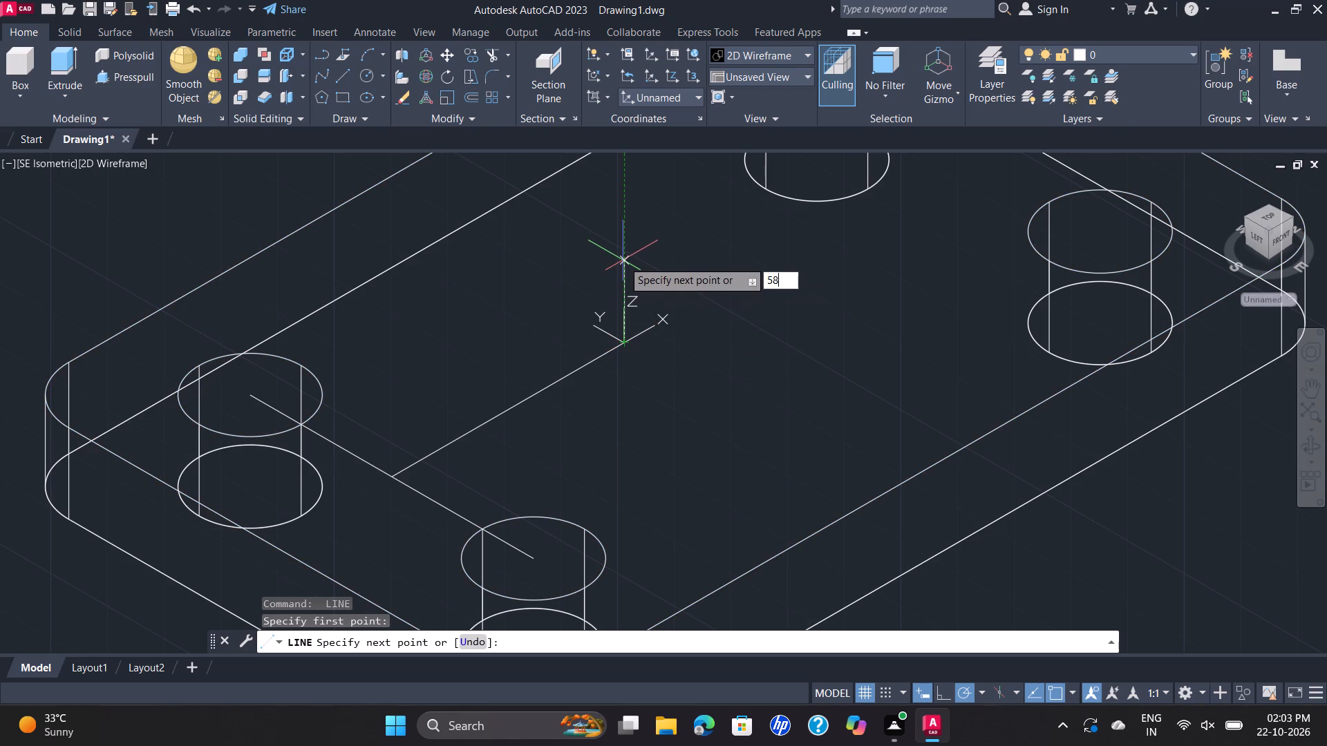
key(Return)
scroll(802, 426, down, 2)
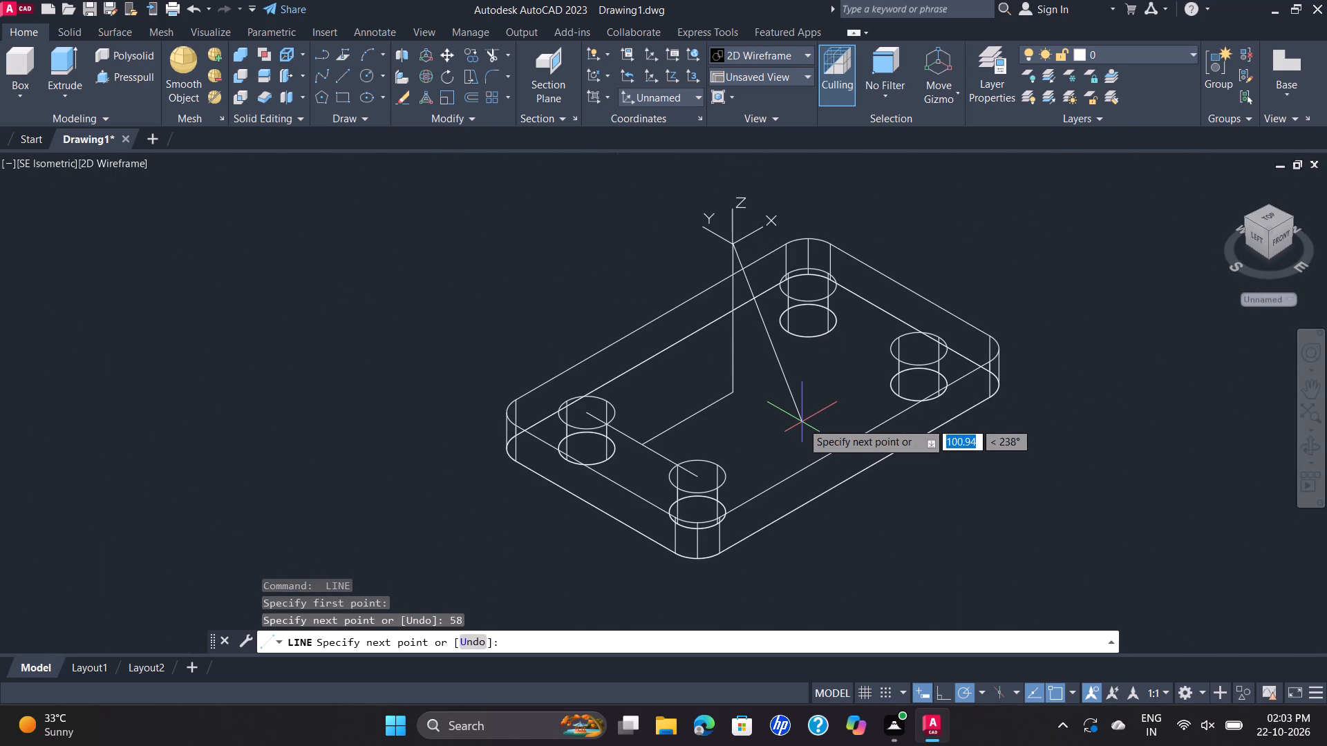
key(Escape)
Move the 55 and 30 diameter circles together from their common centre to the top end of the 58 long vertical line.
scroll(720, 284, up, 1)
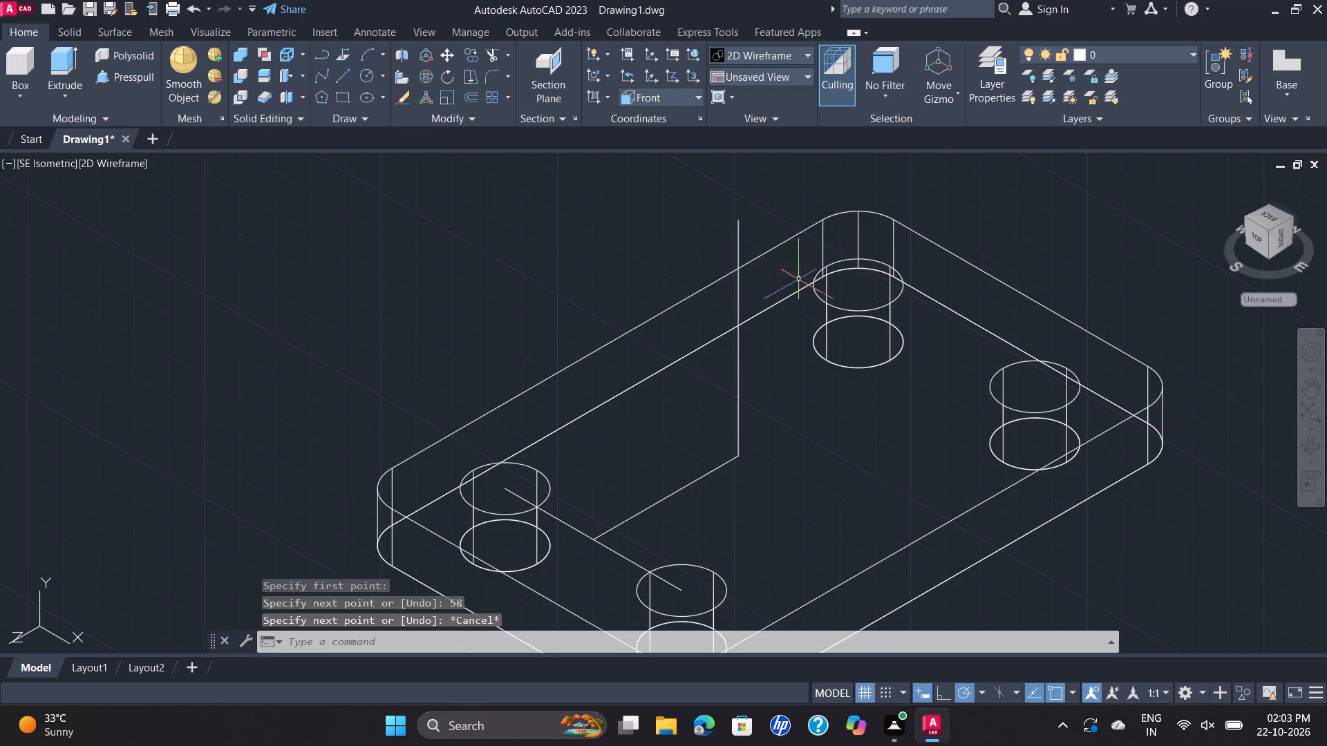
scroll(829, 354, down, 2)
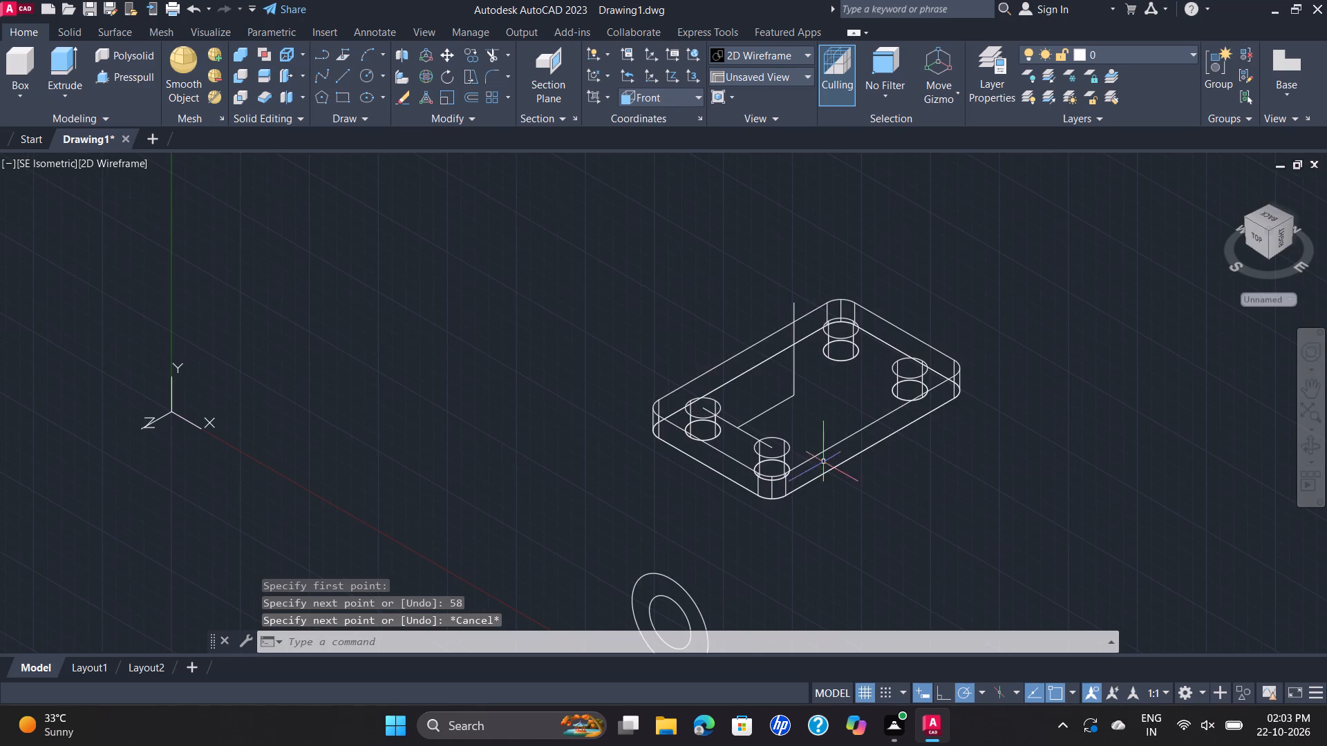
click(702, 571)
click(648, 623)
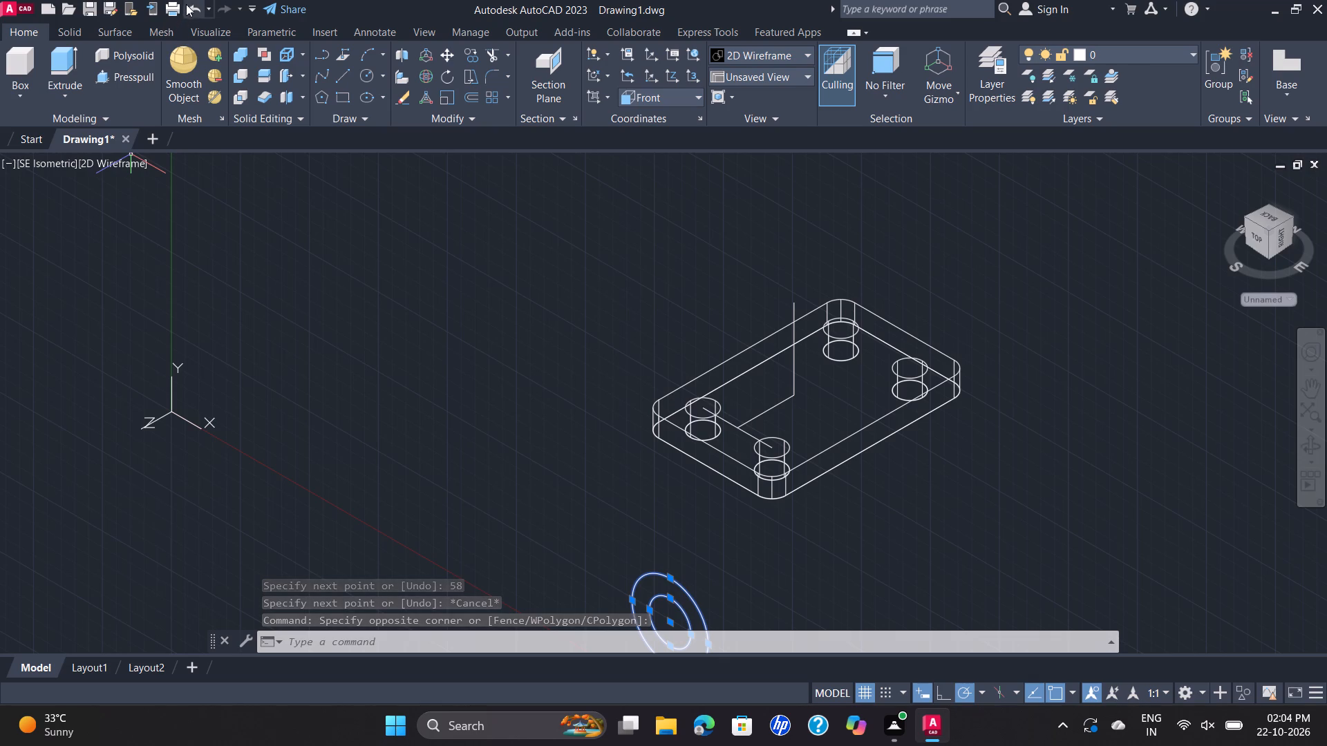
click(442, 58)
scroll(684, 566, down, 1)
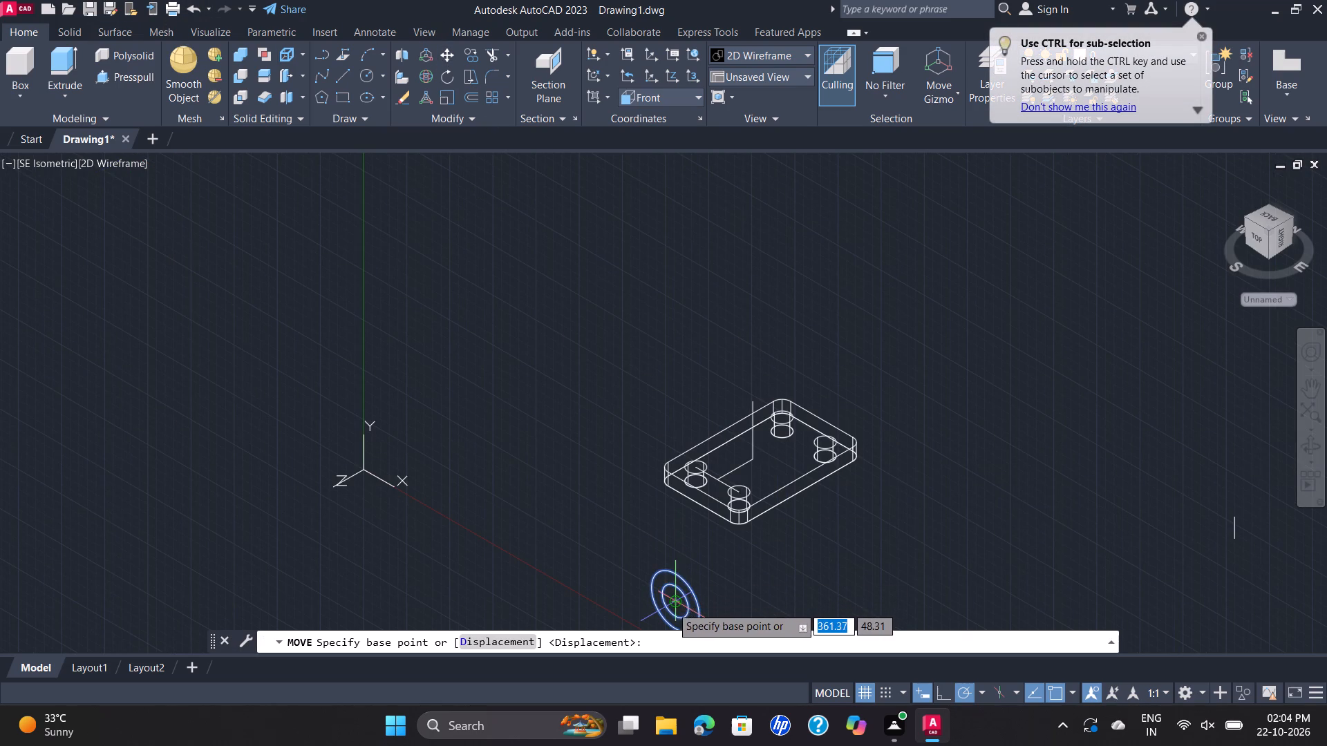
click(671, 606)
scroll(740, 421, up, 3)
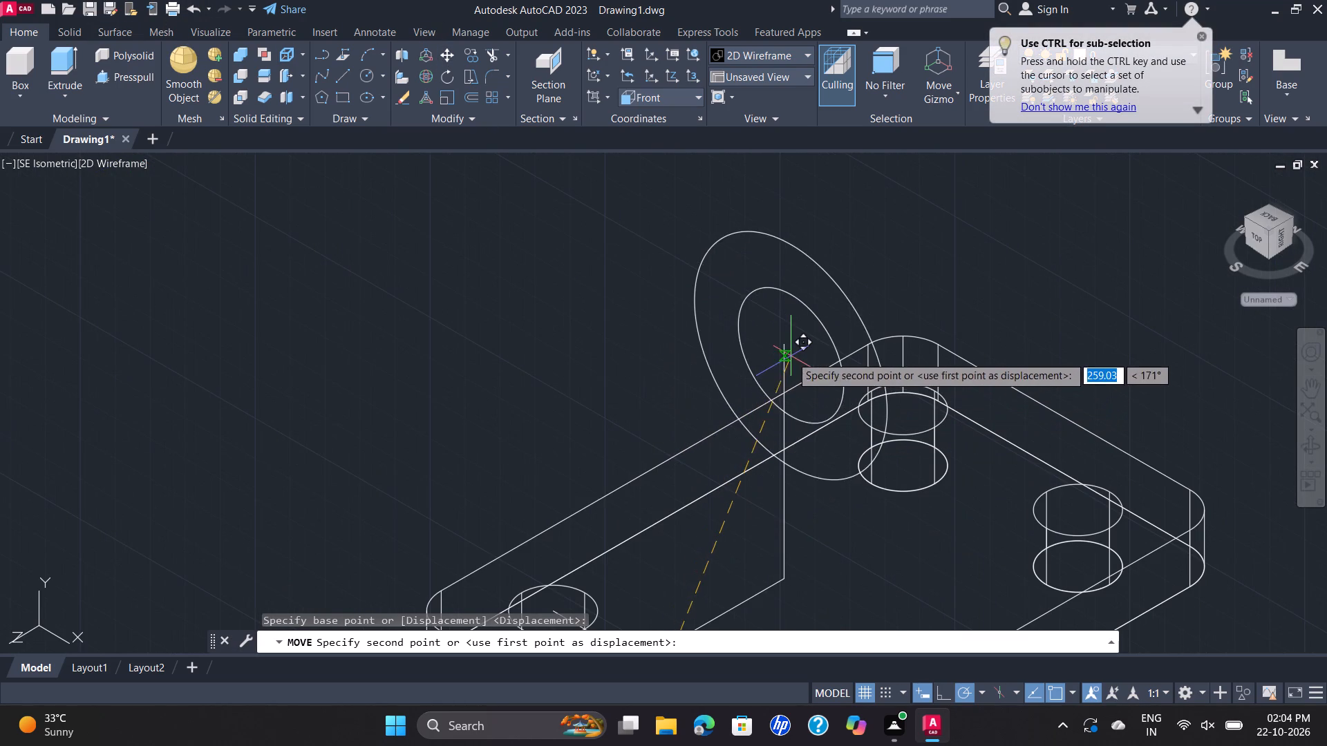
click(784, 350)
scroll(923, 309, down, 1)
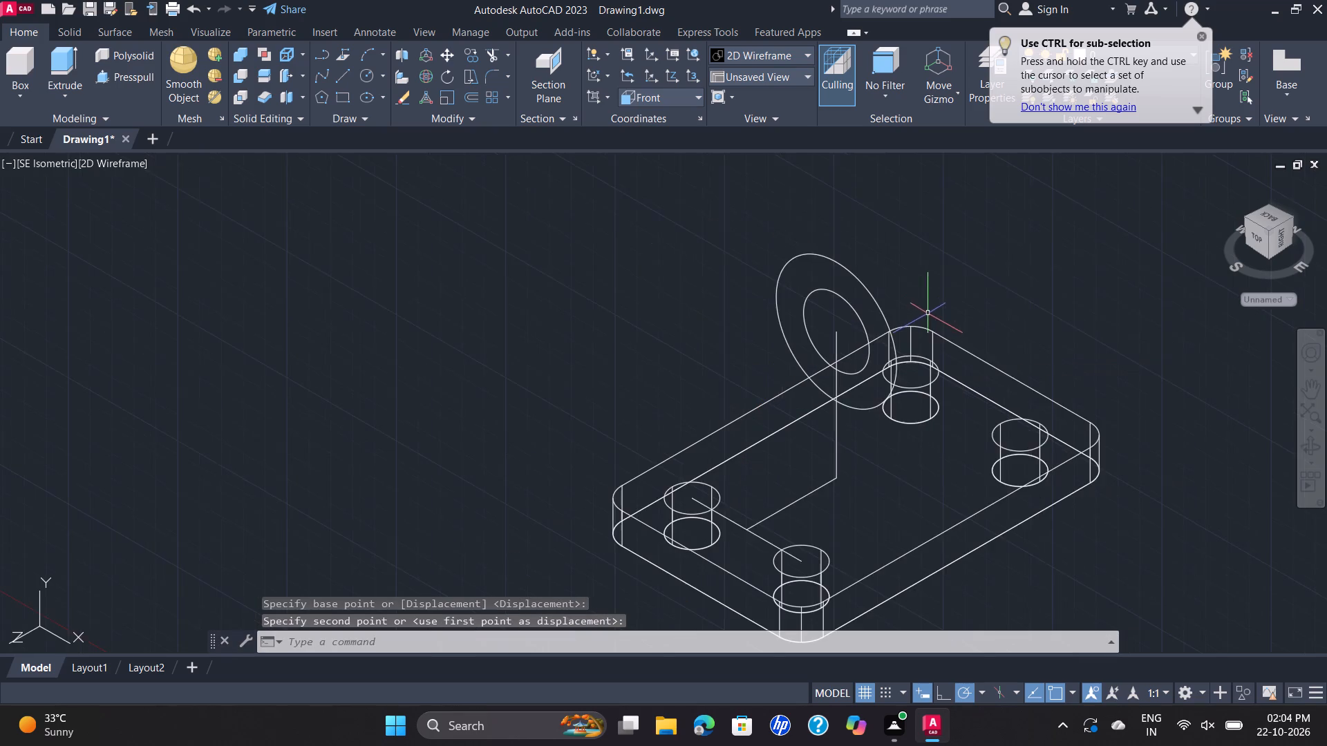
scroll(938, 316, down, 1)
middle_drag(938, 316, 809, 303)
key(Escape)
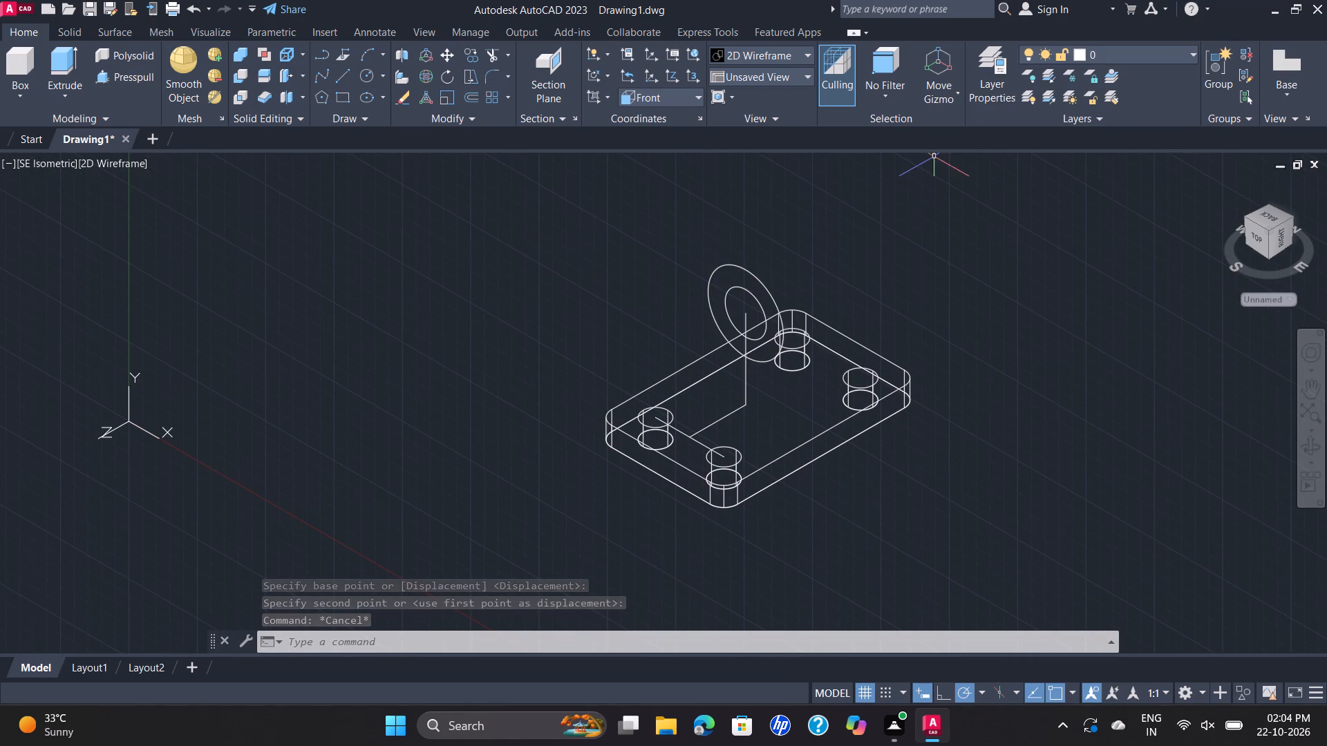
scroll(910, 234, up, 2)
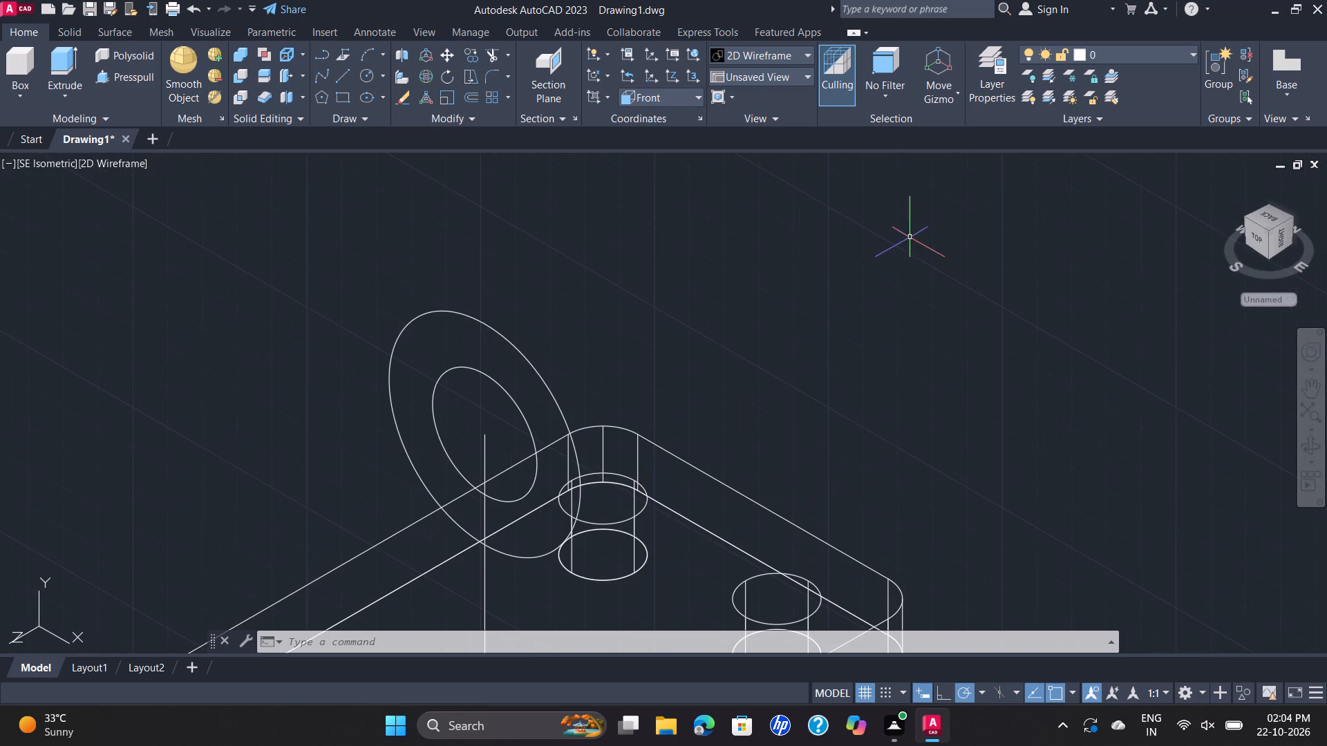
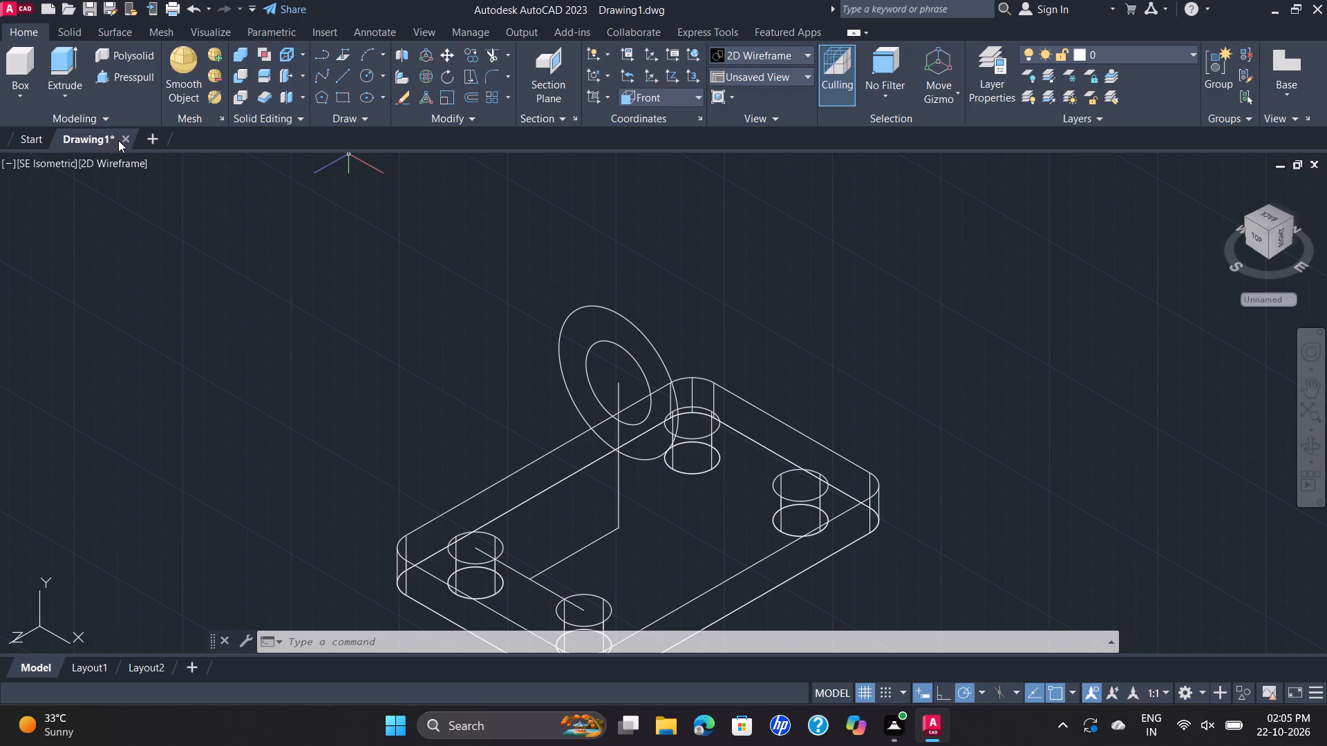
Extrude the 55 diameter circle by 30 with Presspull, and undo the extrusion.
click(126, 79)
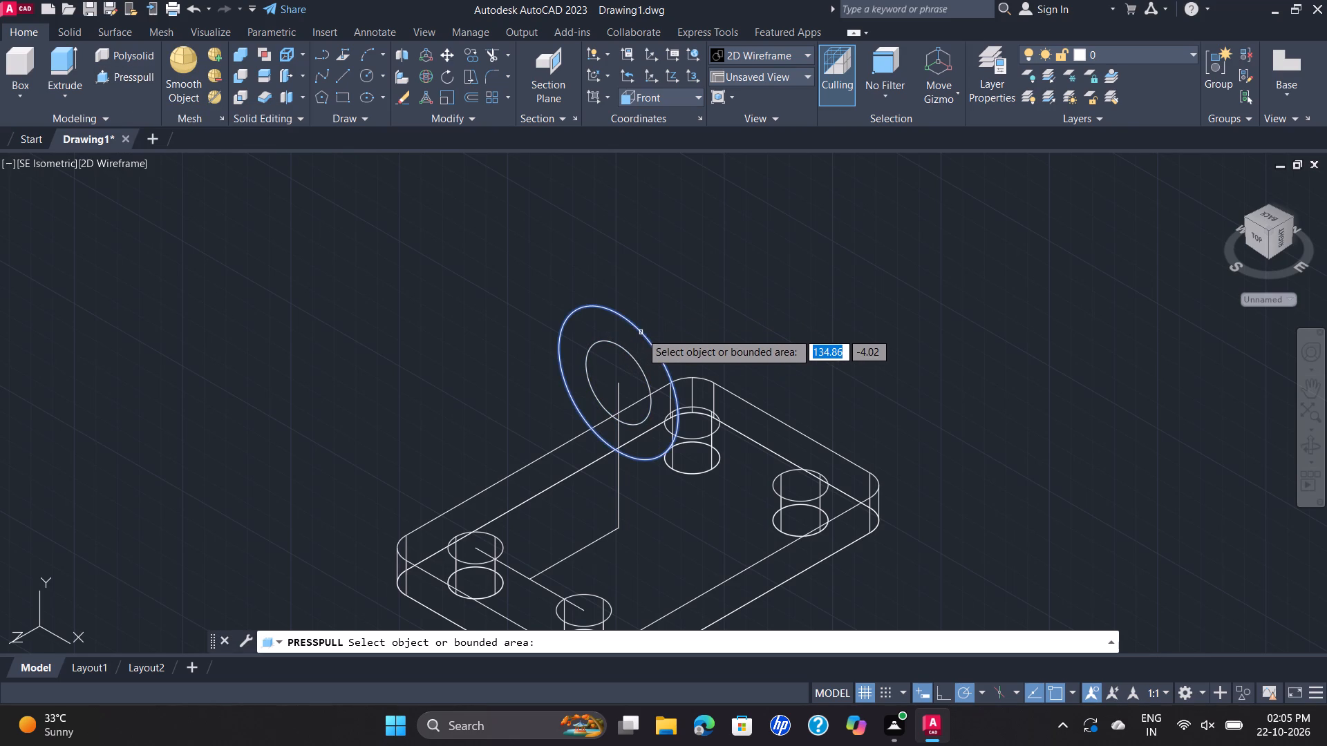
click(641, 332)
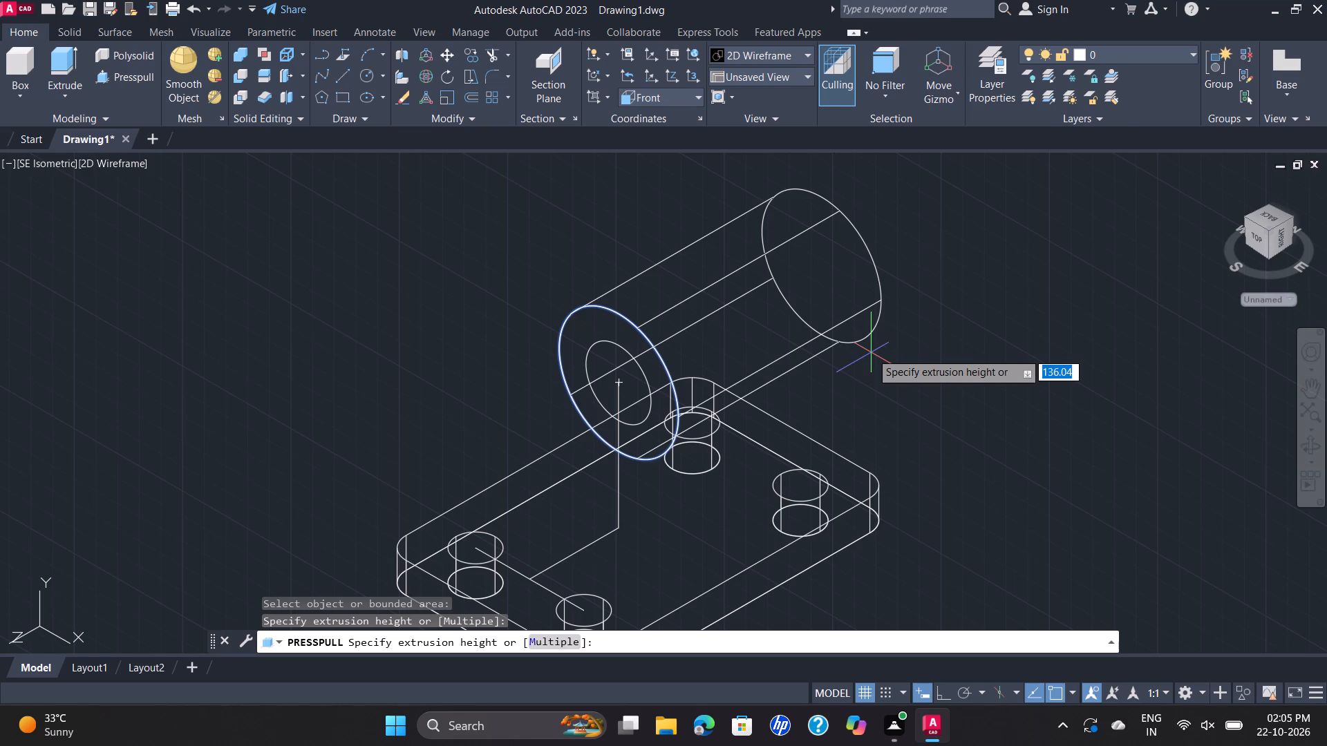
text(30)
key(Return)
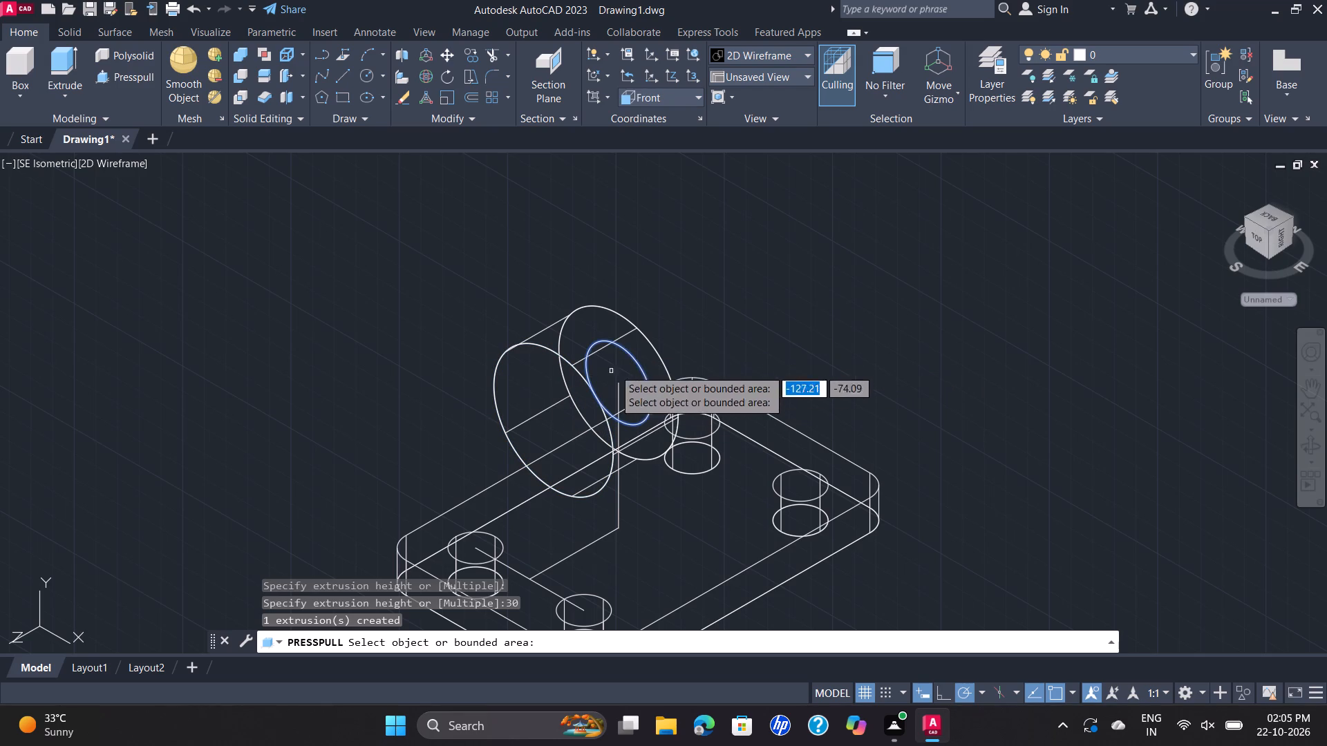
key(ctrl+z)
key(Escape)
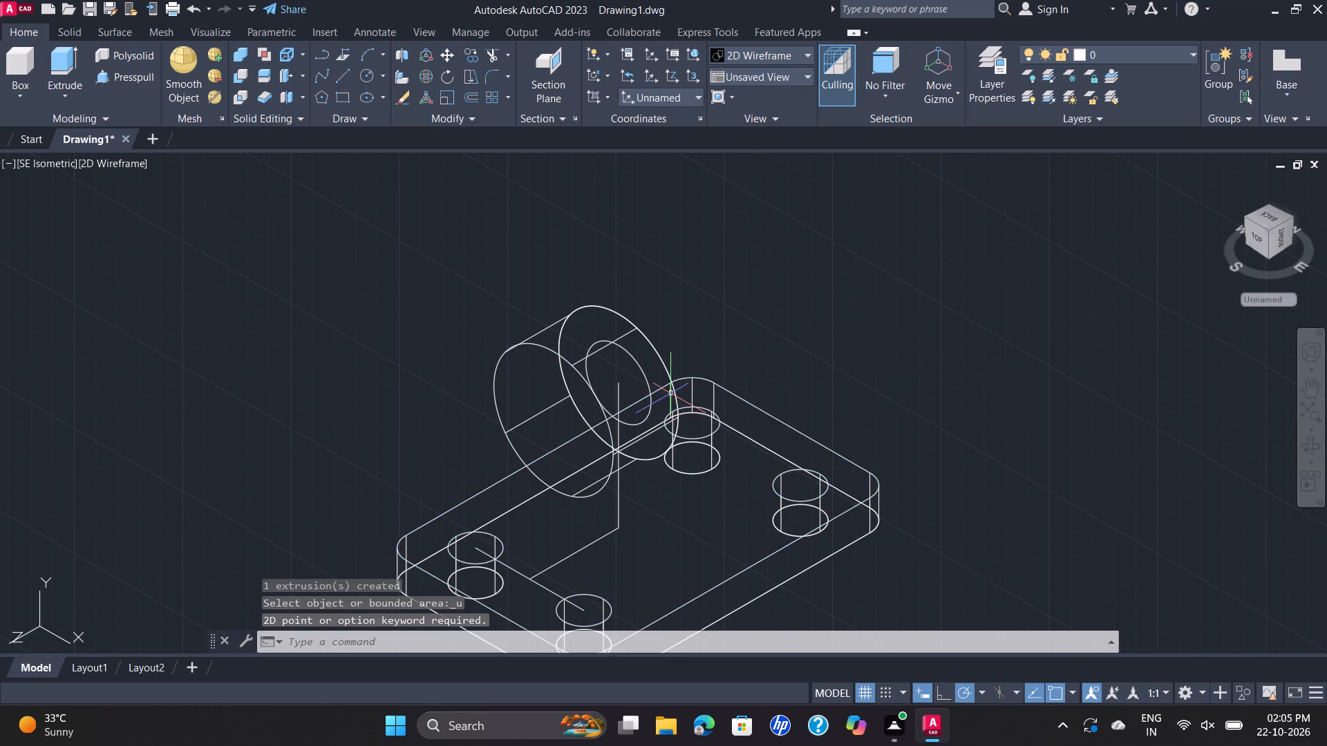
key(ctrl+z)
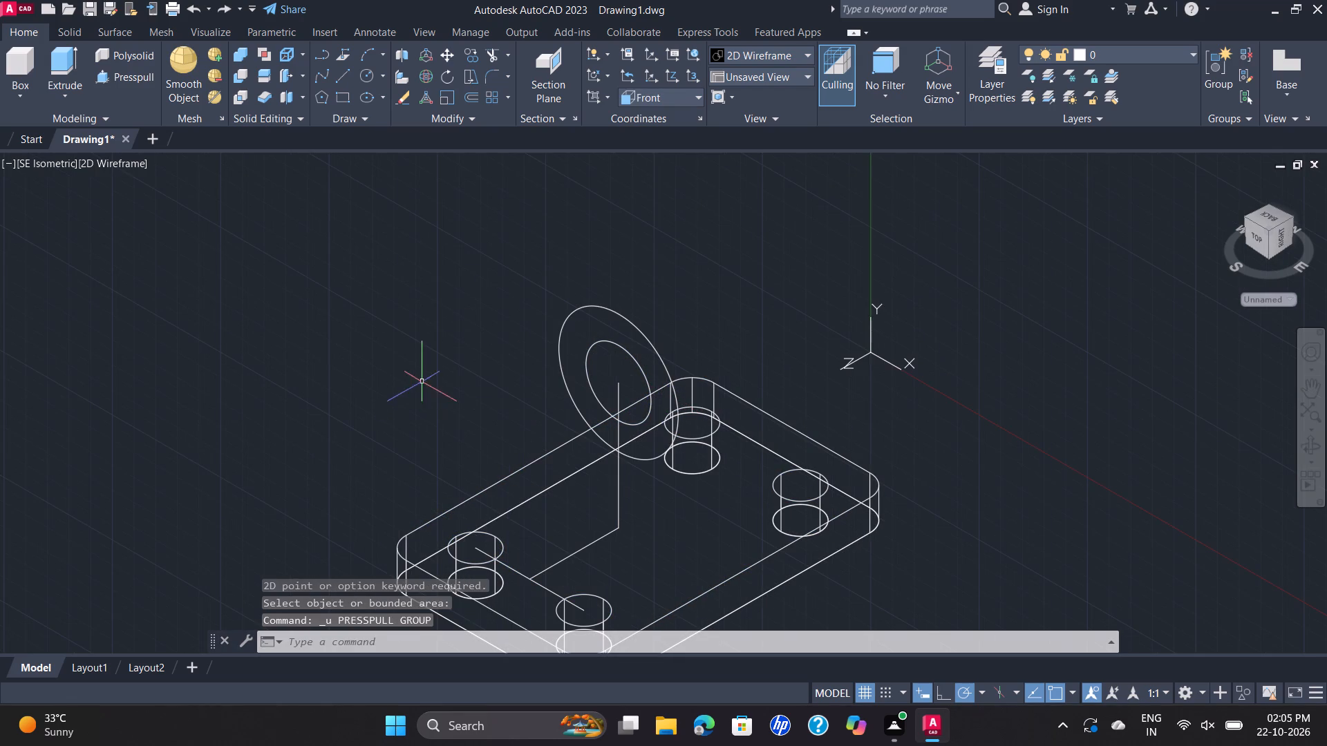
Presspull the 55 diameter circle by -30, towards the far short side of the plate.
click(142, 78)
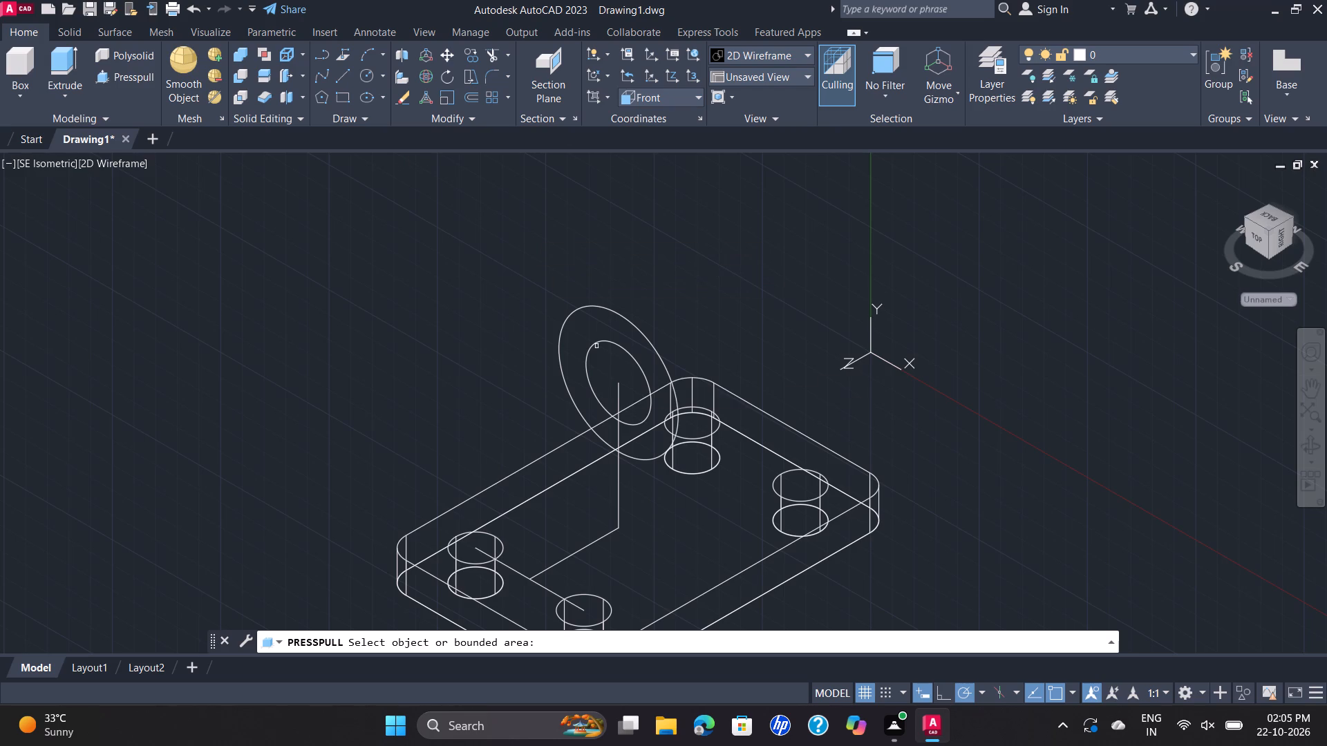
click(652, 344)
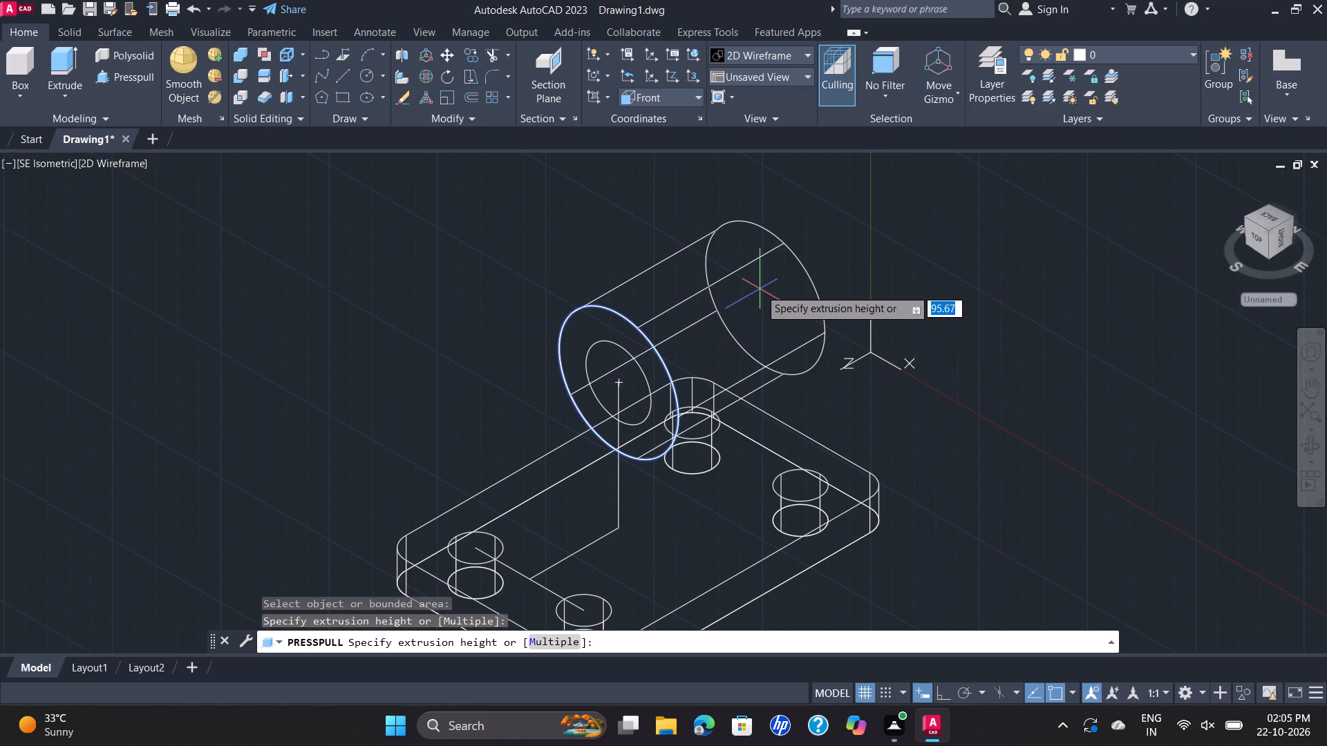
key(minus)
text(30)
key(Return)
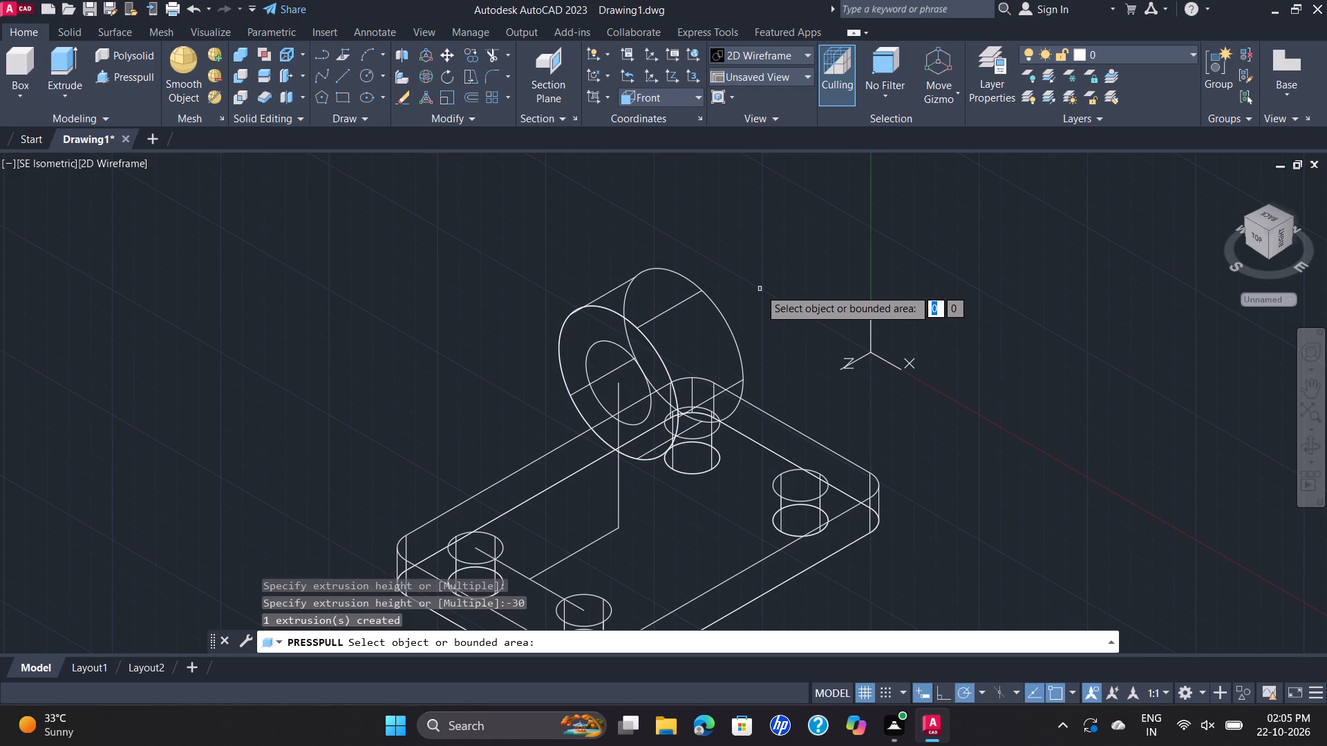
key(Escape)
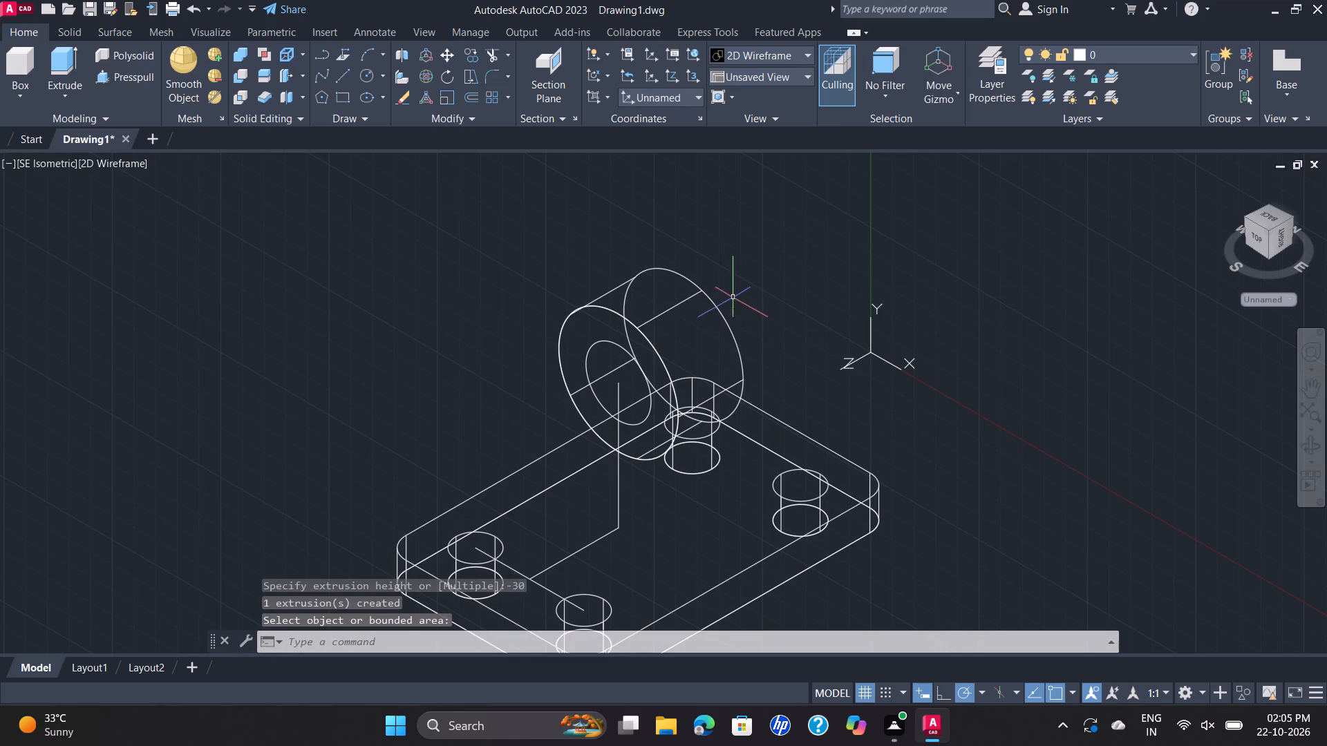
Change the model's visual style to Shades of Gray.
scroll(733, 297, up, 1)
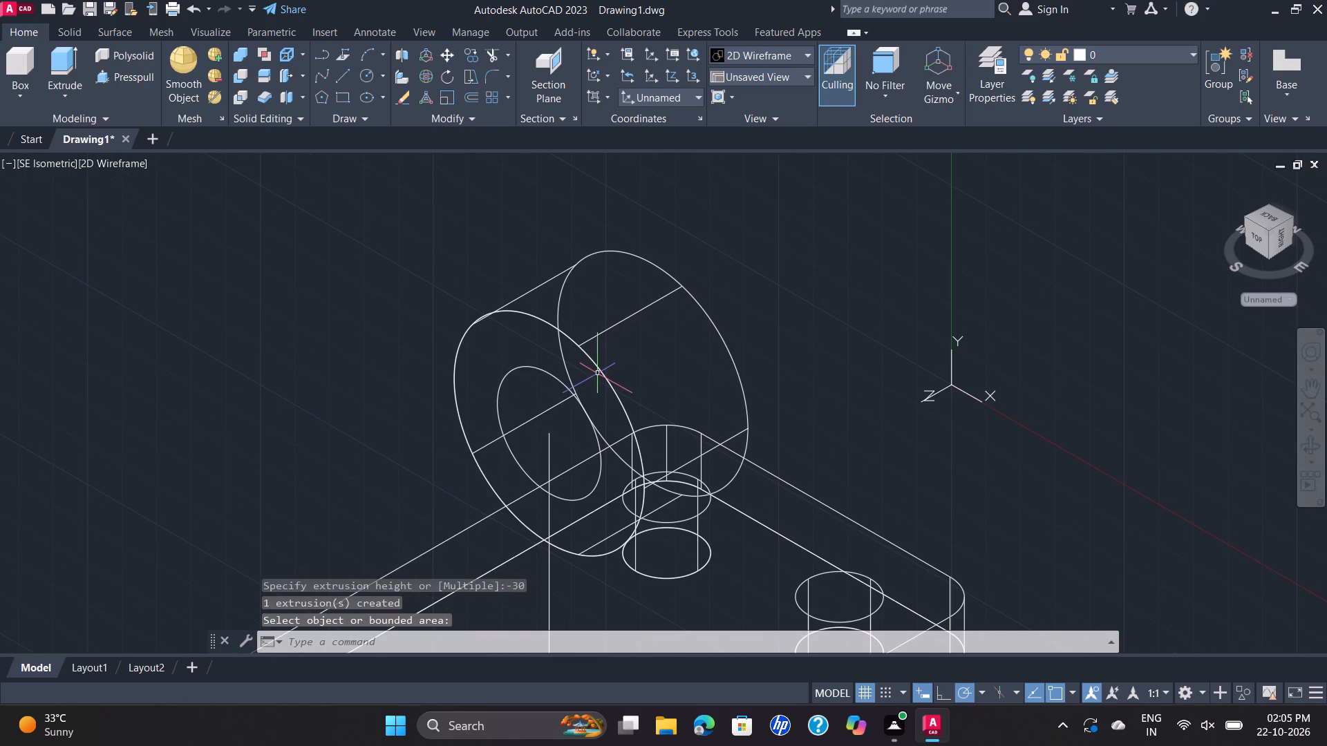
scroll(589, 417, down, 1)
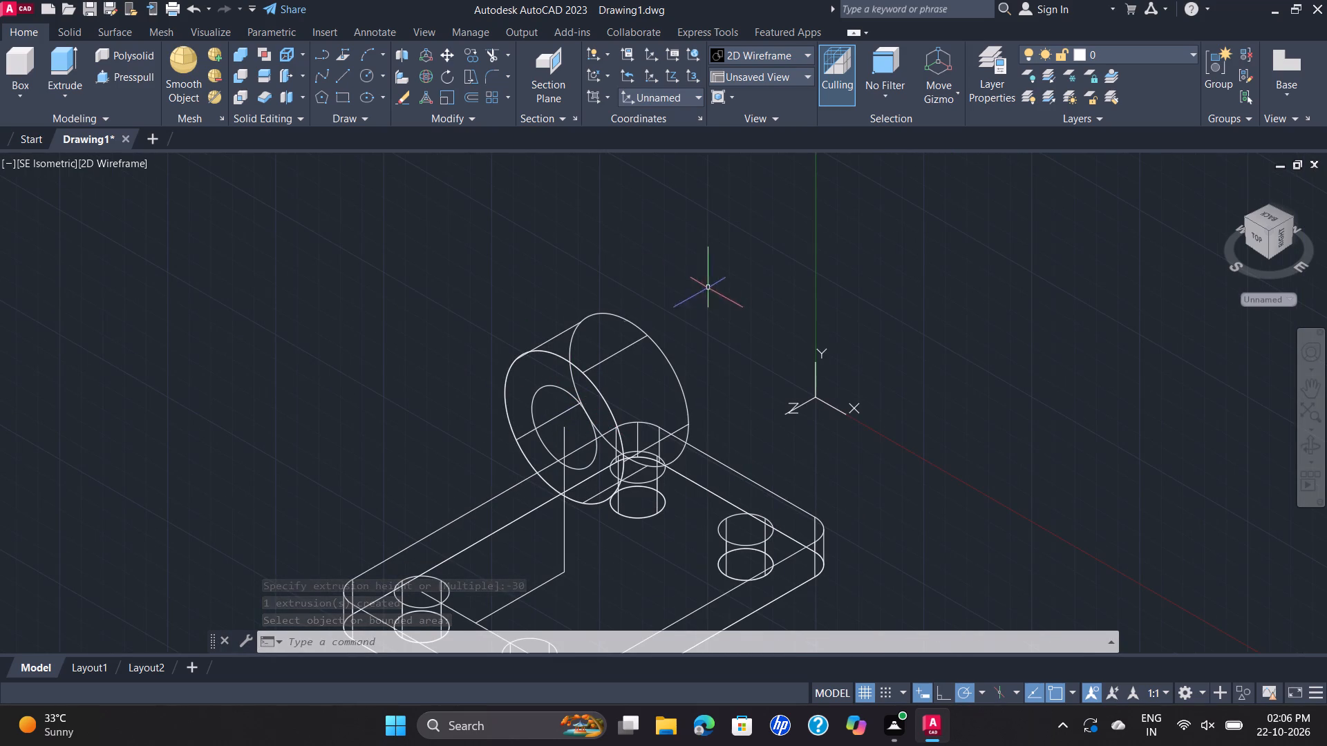
scroll(748, 329, down, 1)
middle_drag(748, 329, 737, 318)
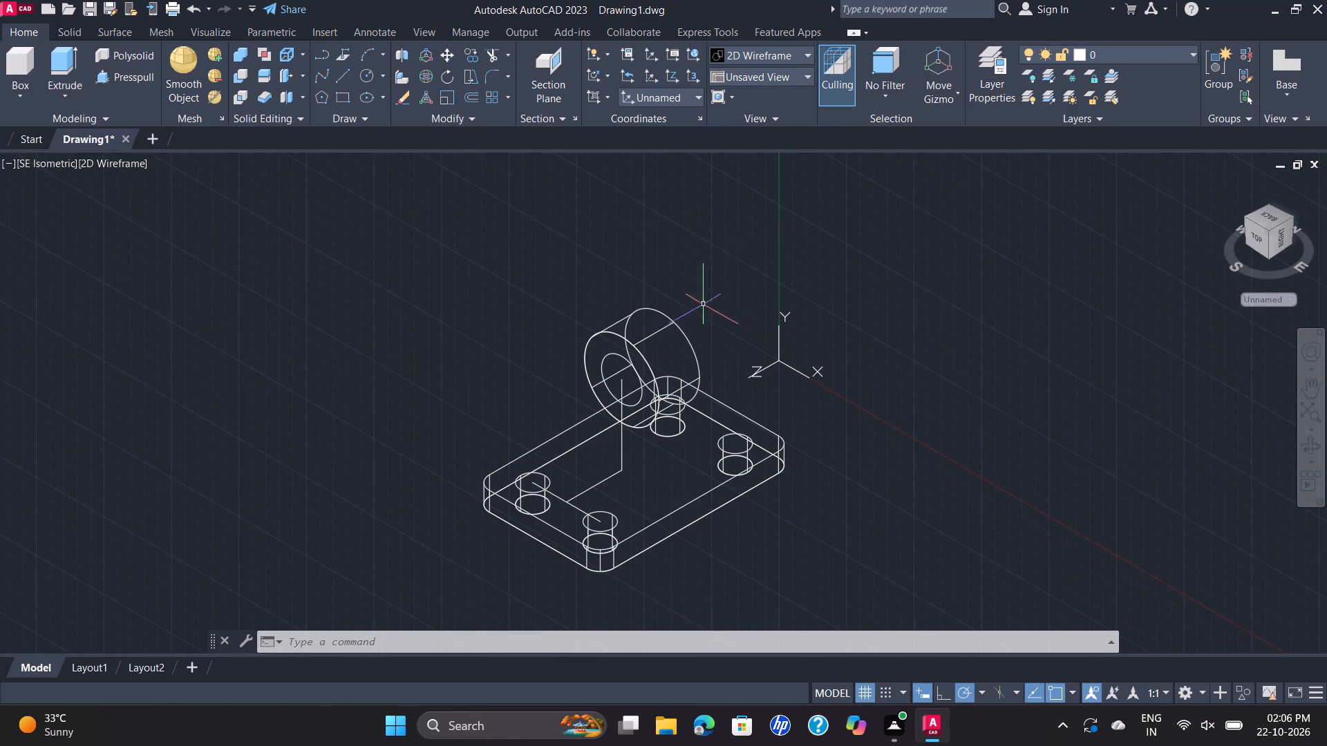
click(82, 165)
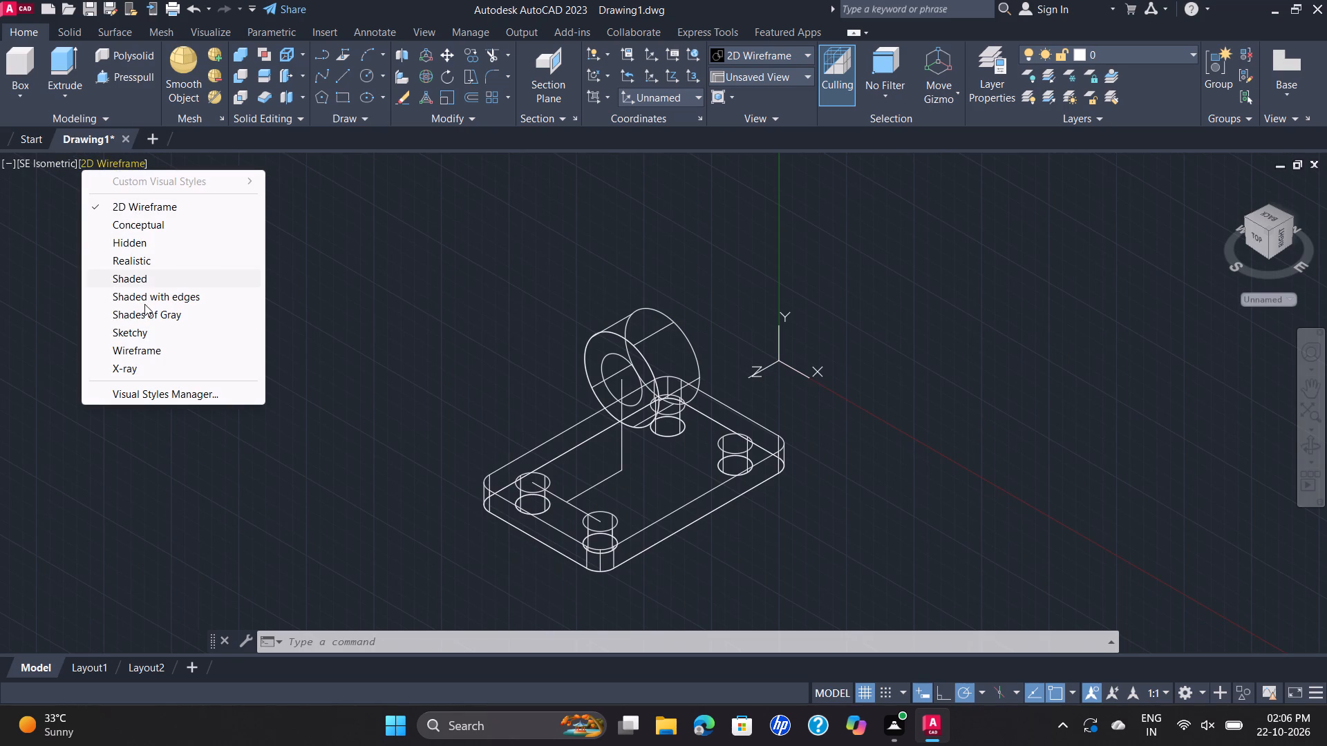
click(162, 316)
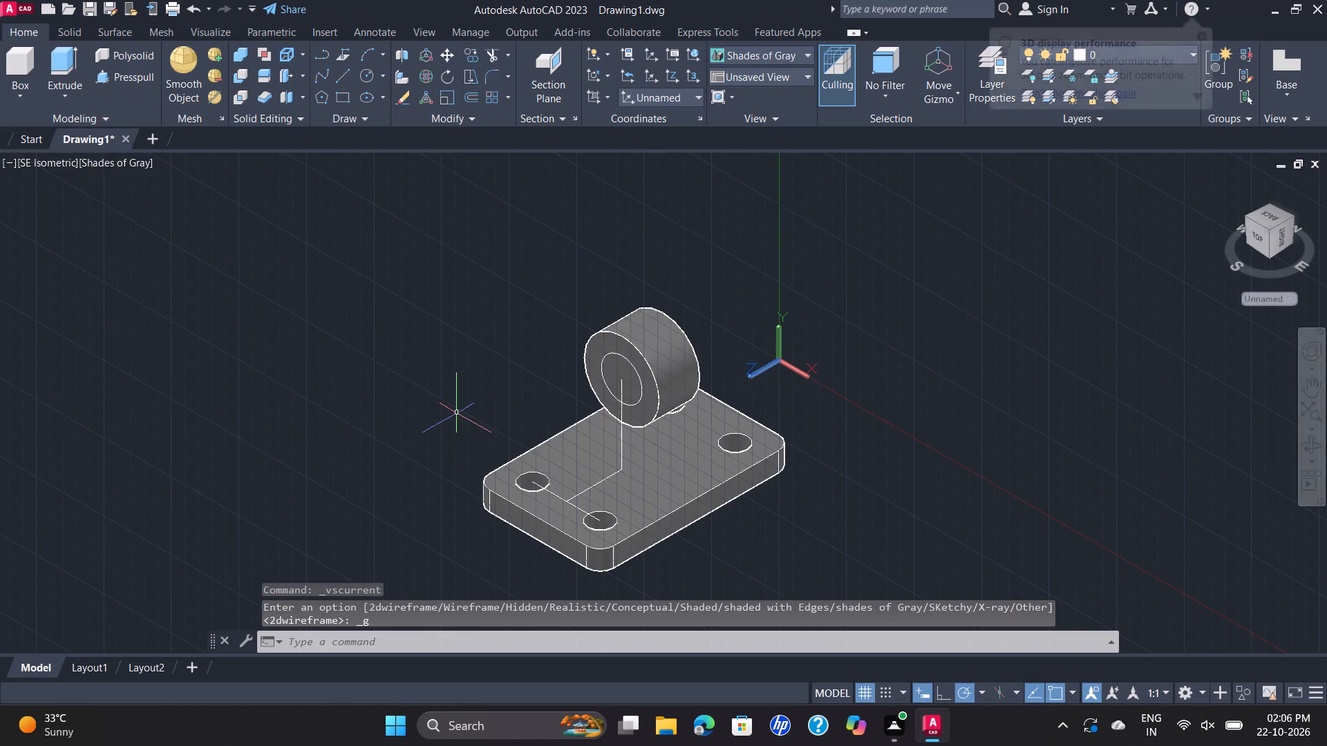
scroll(833, 446, up, 2)
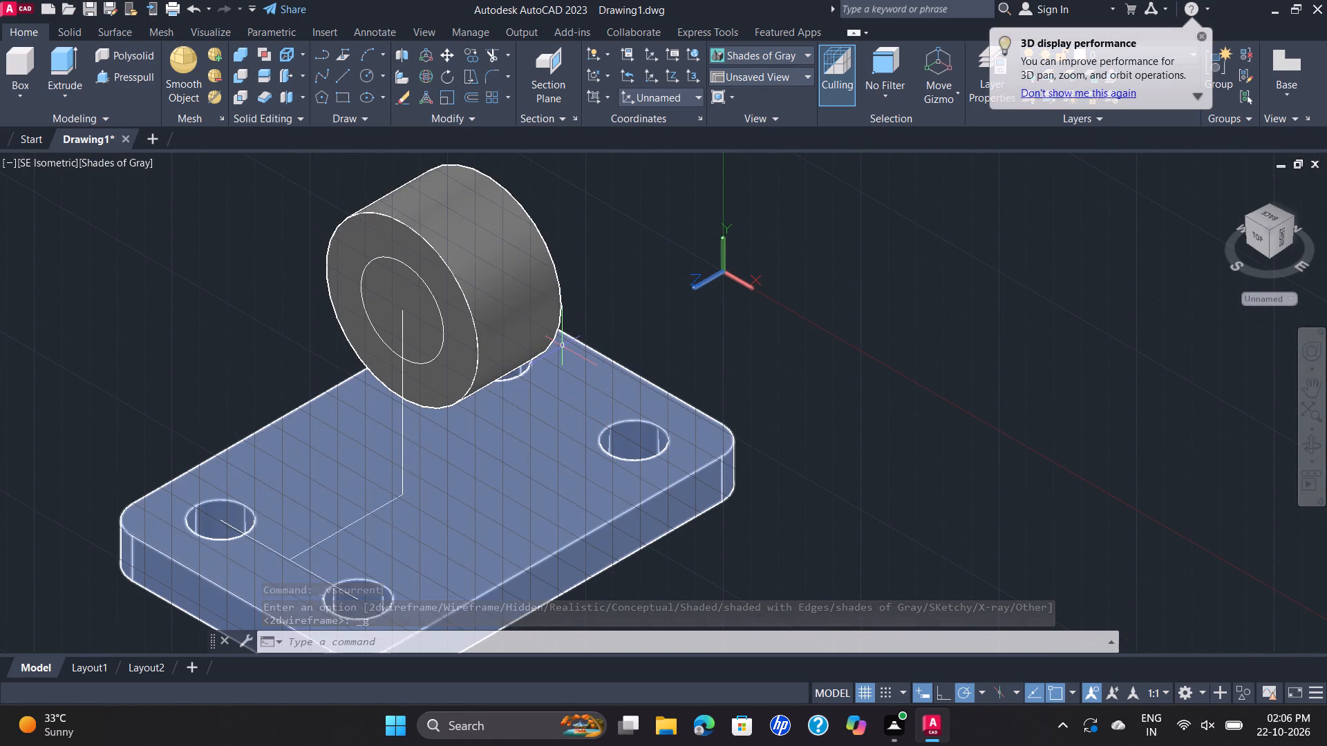
scroll(545, 353, down, 1)
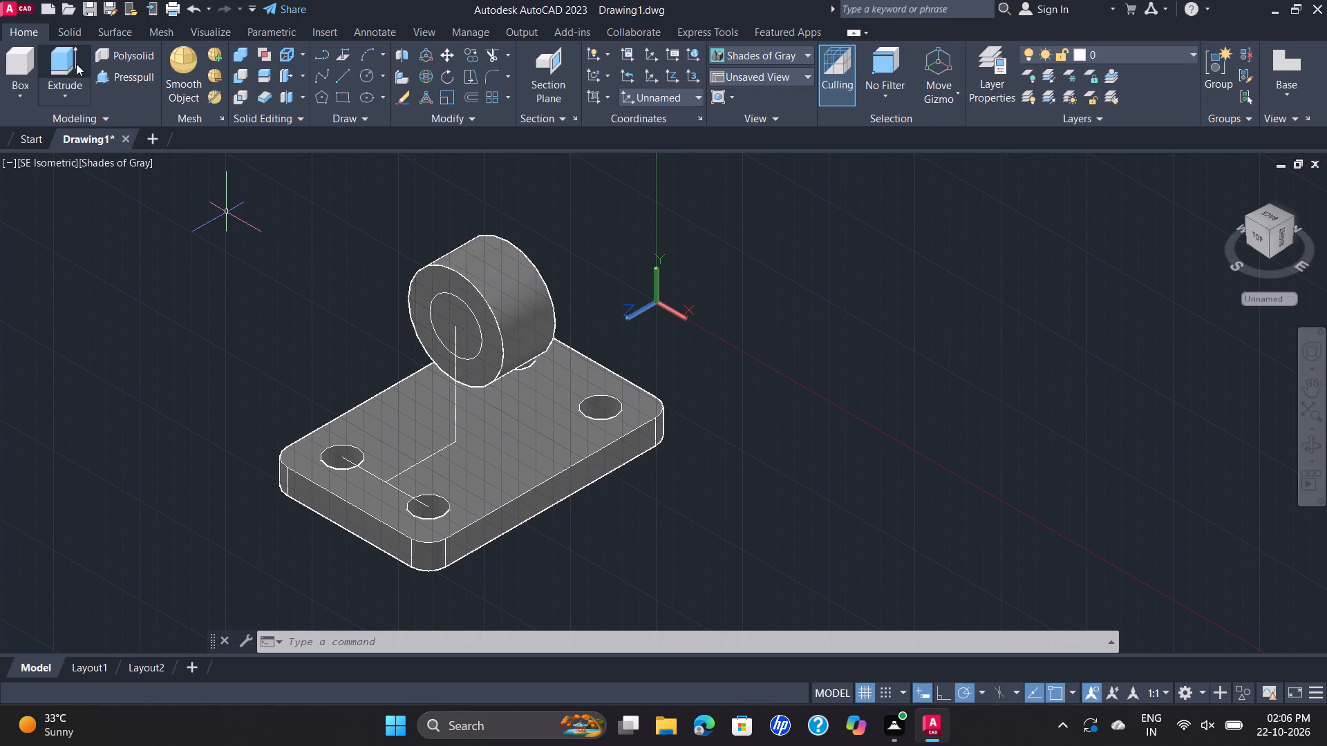
Draw a line from the near-corner hole's top centre to the plate's long top edge, continuing 42.5 along that edge towards the far end.
click(343, 79)
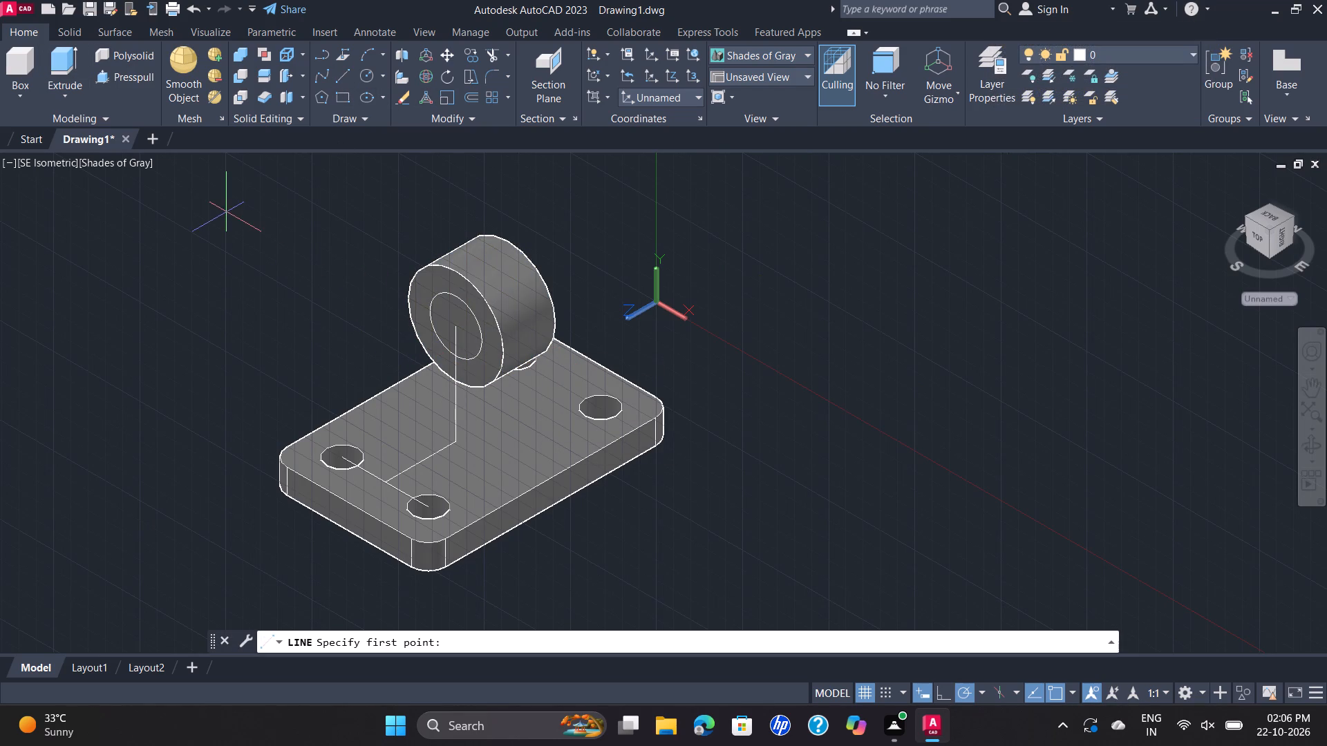
scroll(417, 432, up, 2)
middle_drag(446, 598, 436, 544)
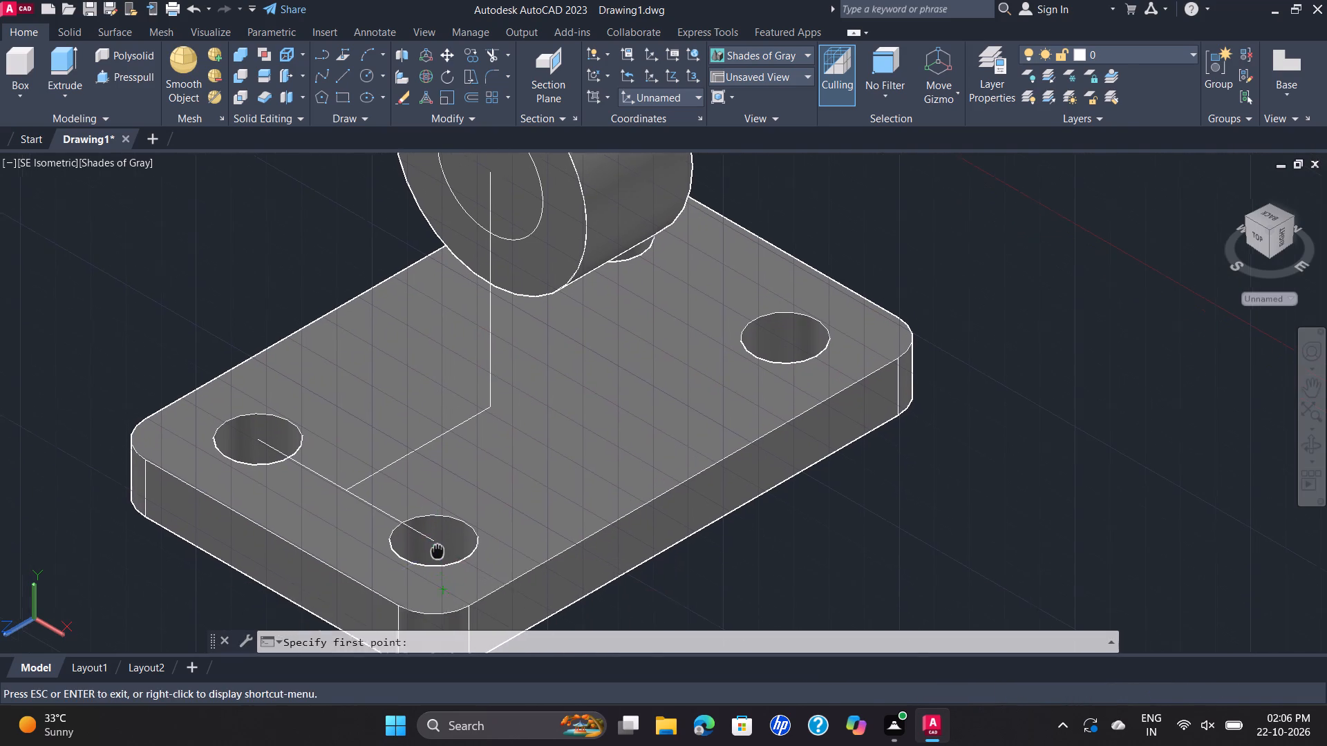
middle_drag(436, 544, 435, 543)
click(433, 537)
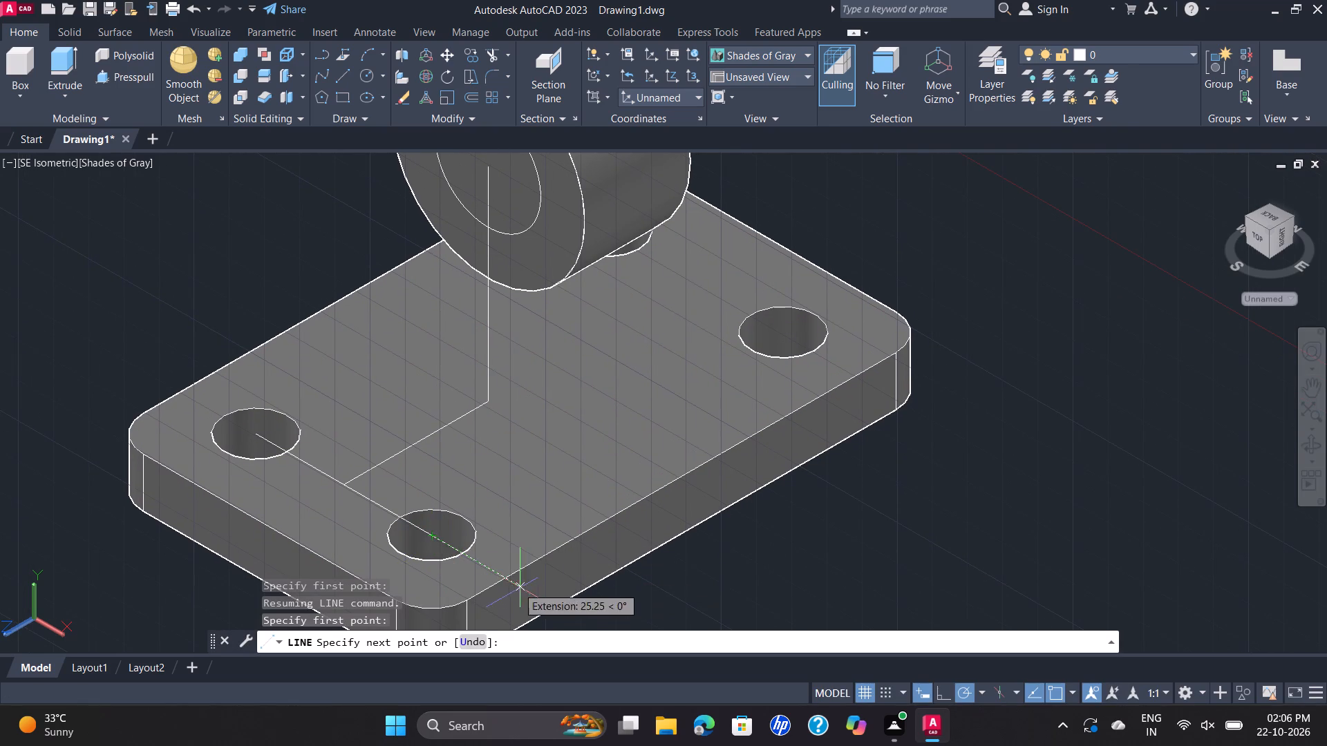
click(502, 578)
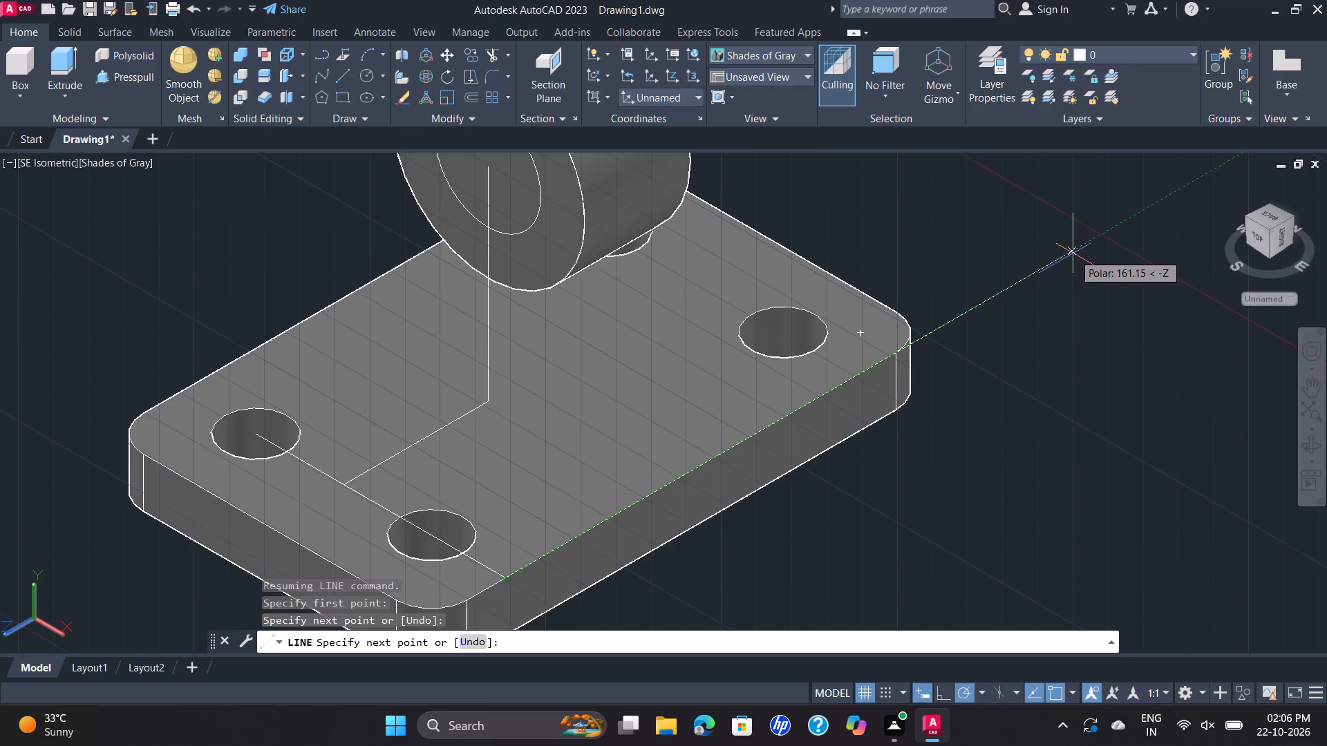
text(42.5)
key(Return)
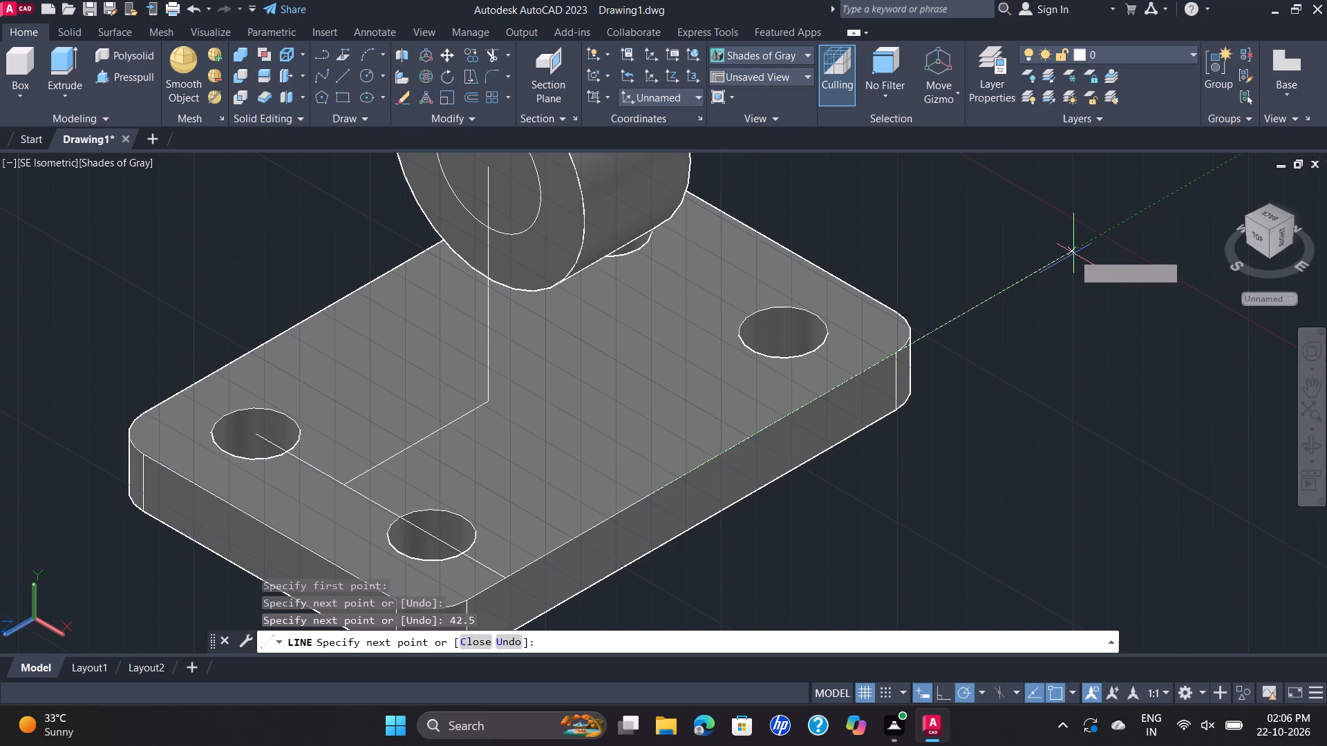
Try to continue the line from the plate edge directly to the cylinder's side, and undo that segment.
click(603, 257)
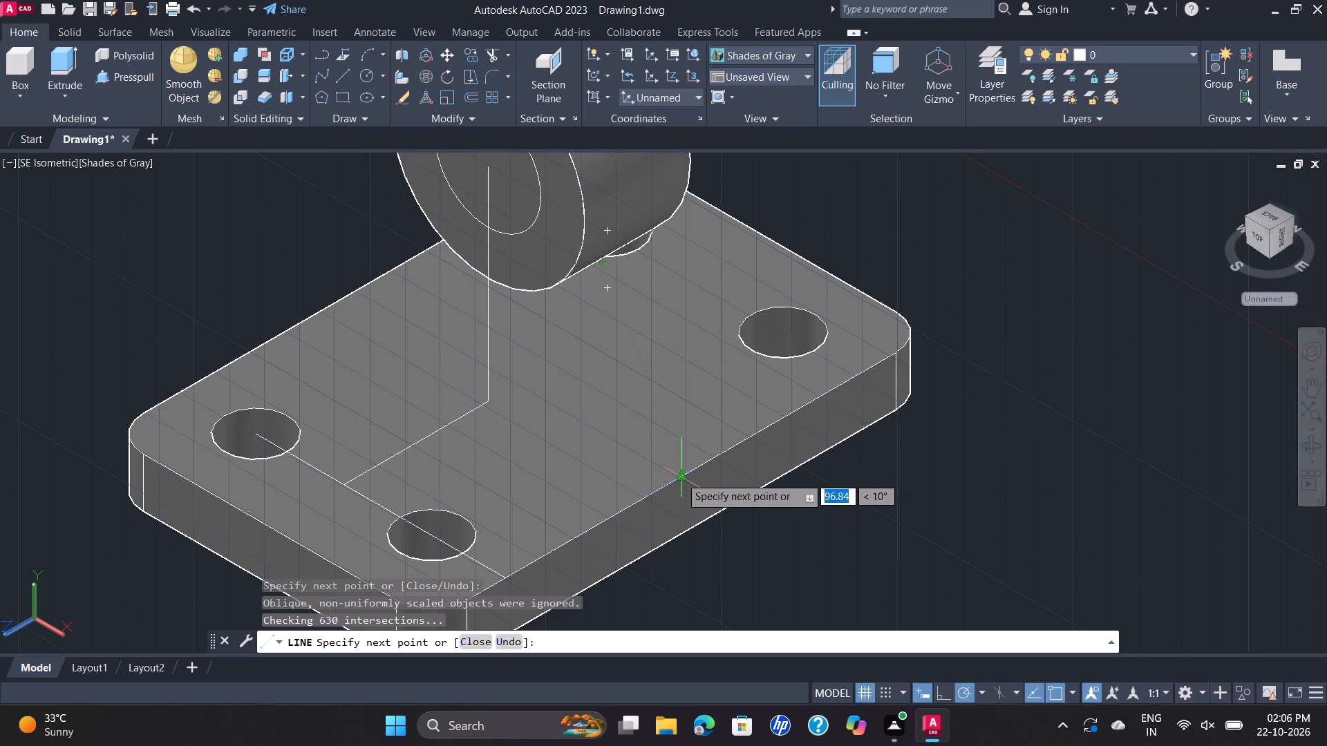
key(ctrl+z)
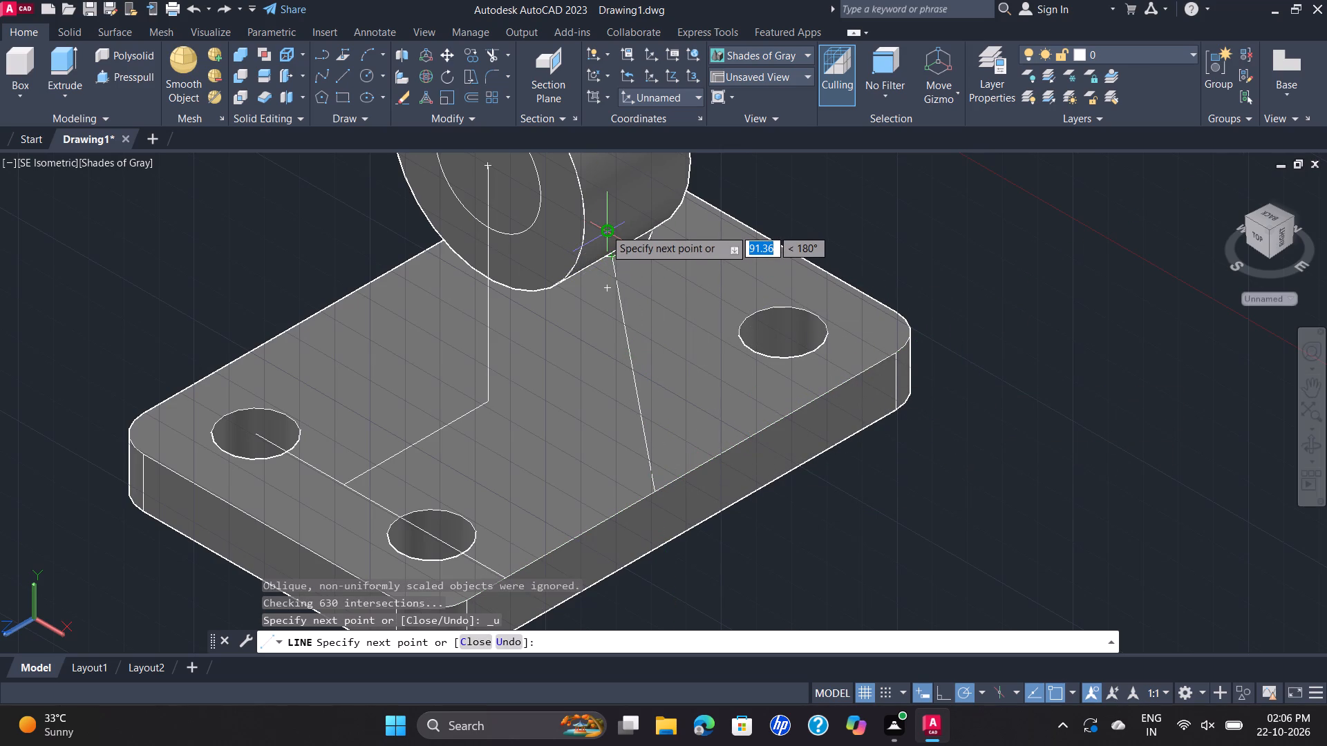
Continue the line 22 vertically up from the plate edge, adding a slanted segment to the rim of the cylinder's front face.
scroll(605, 229, up, 2)
scroll(605, 229, down, 1)
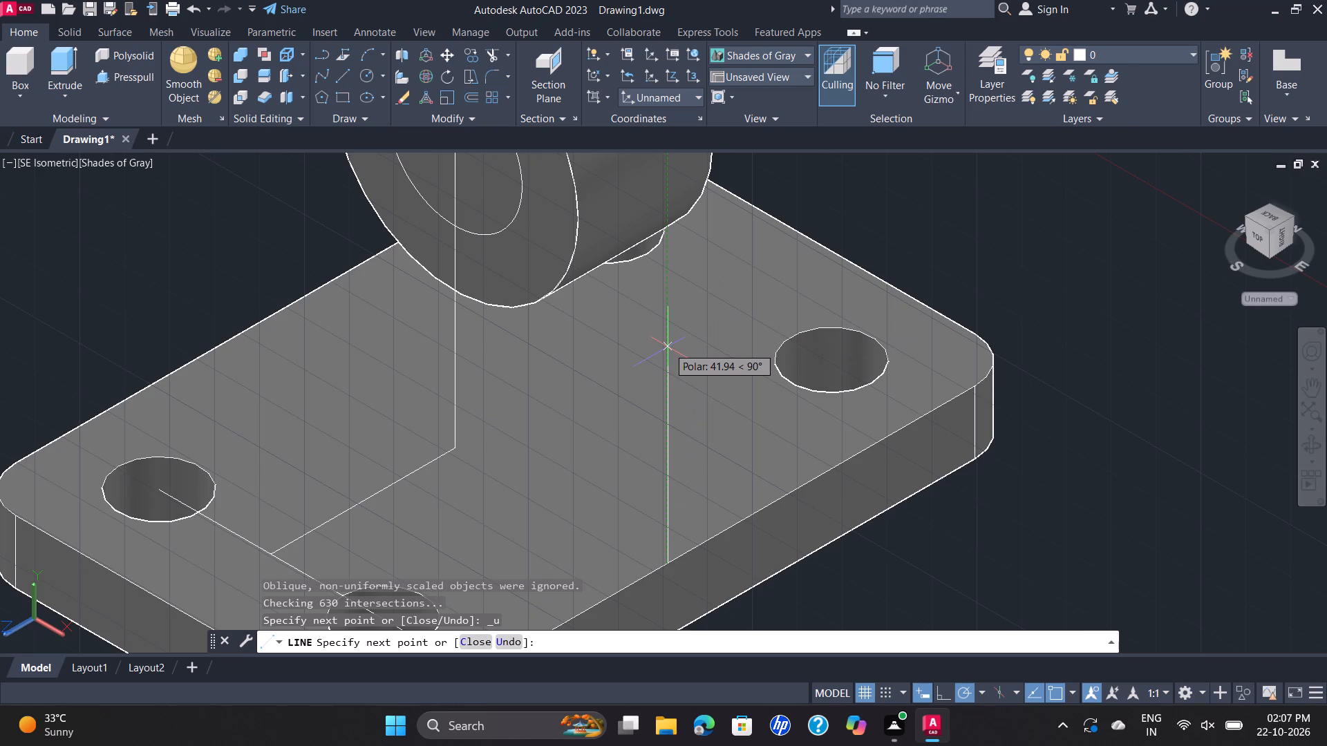
text(22)
key(Return)
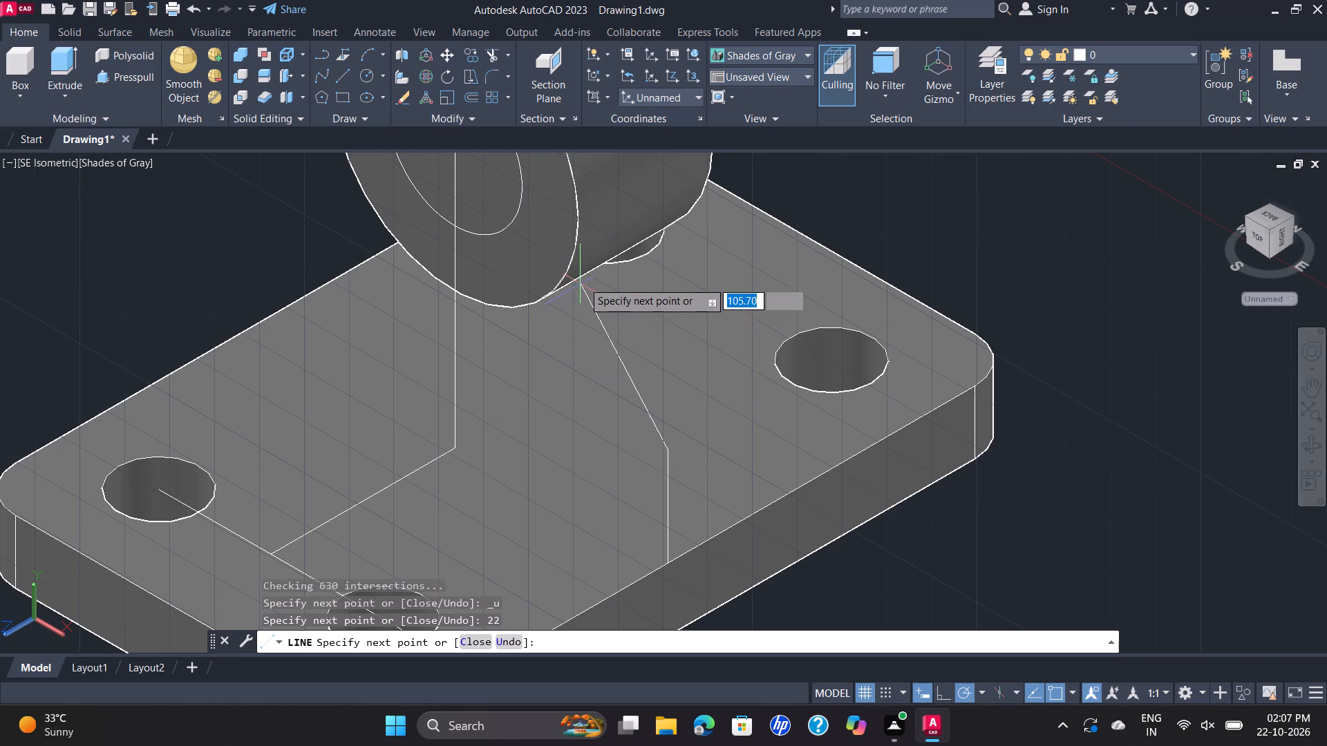
scroll(586, 269, down, 1)
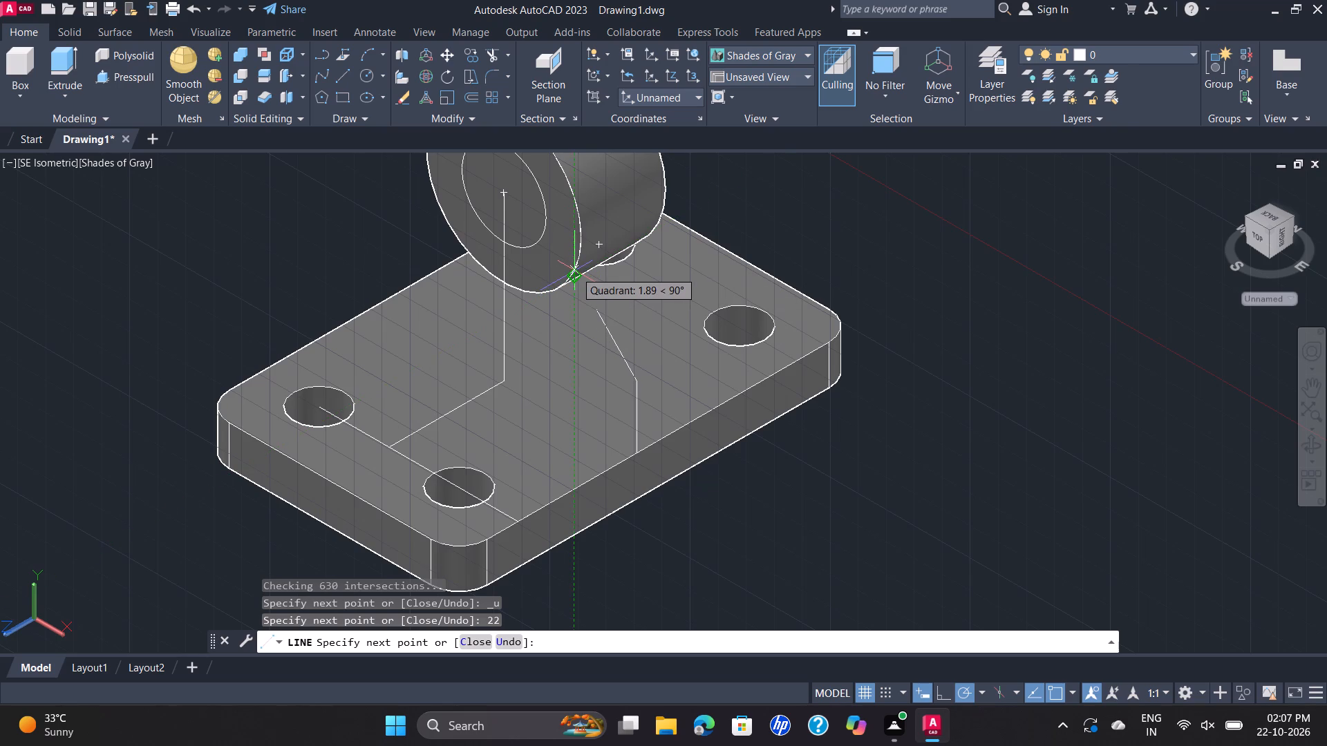
scroll(575, 271, up, 1)
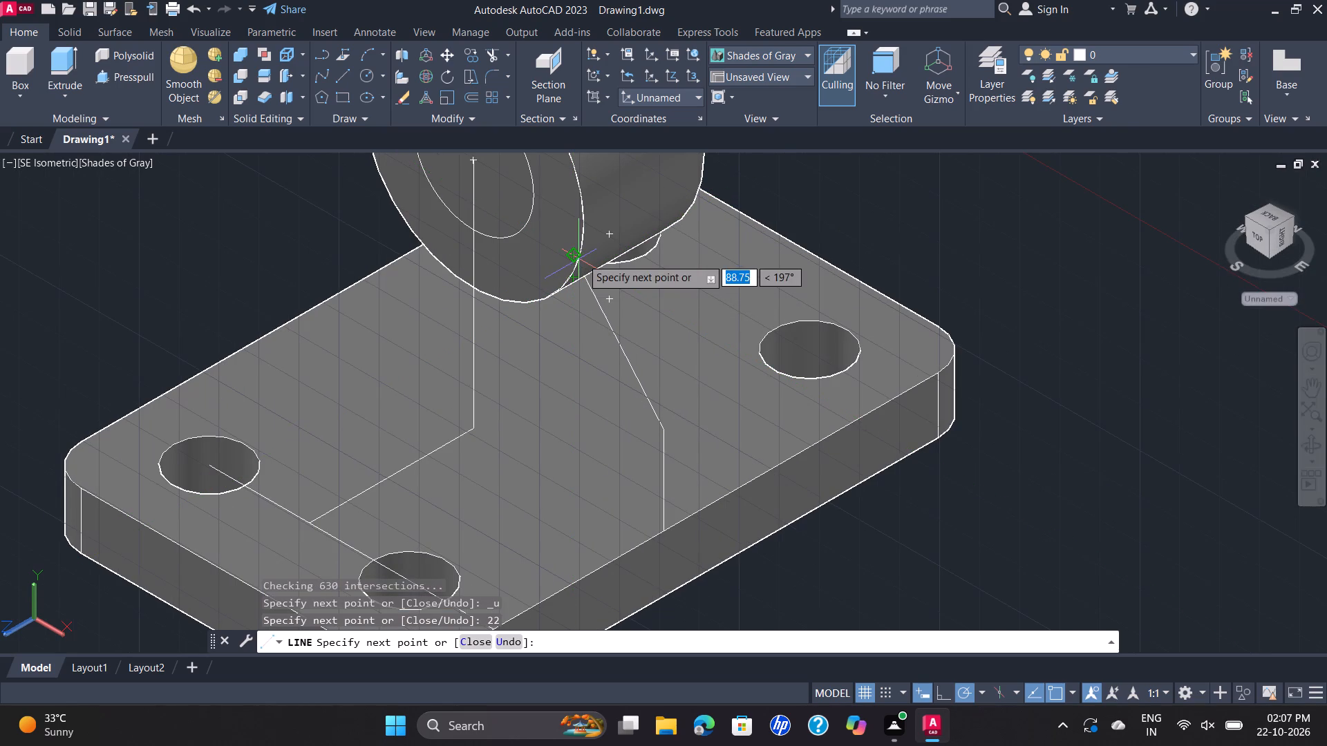
click(581, 258)
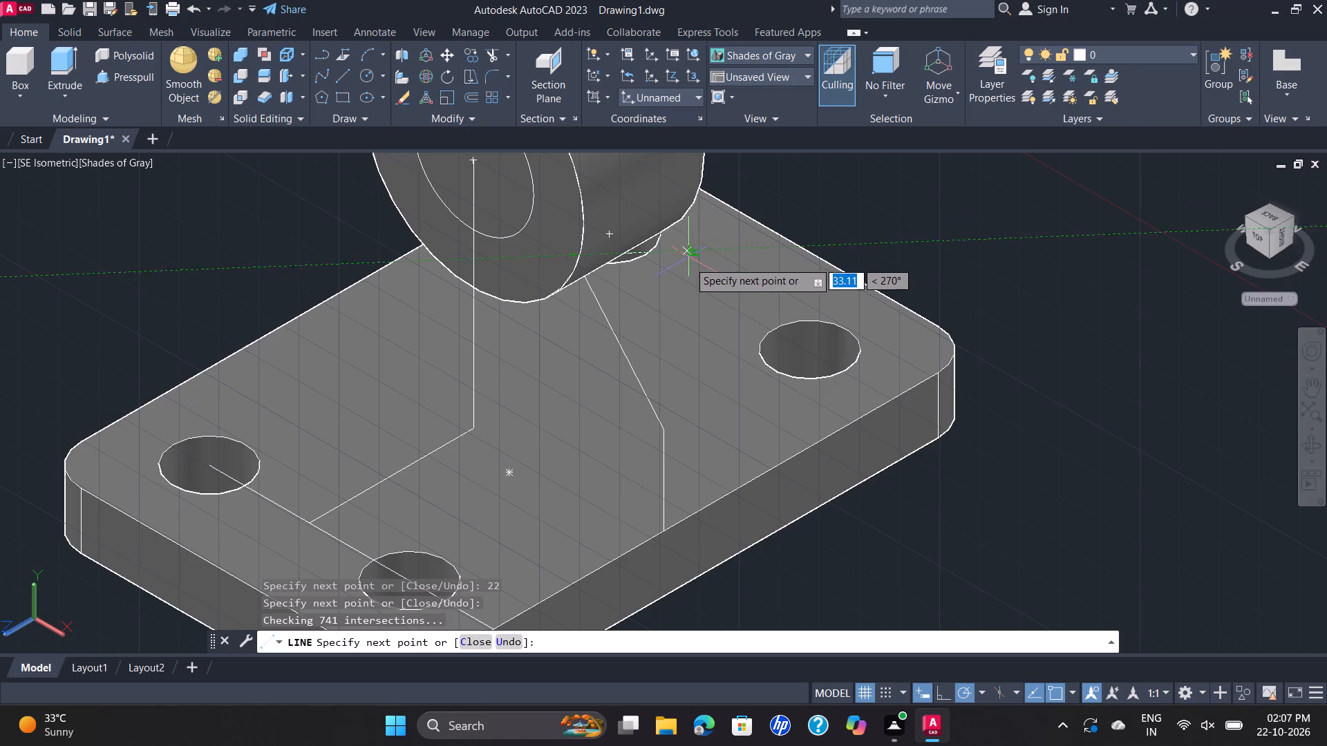
scroll(726, 342, down, 1)
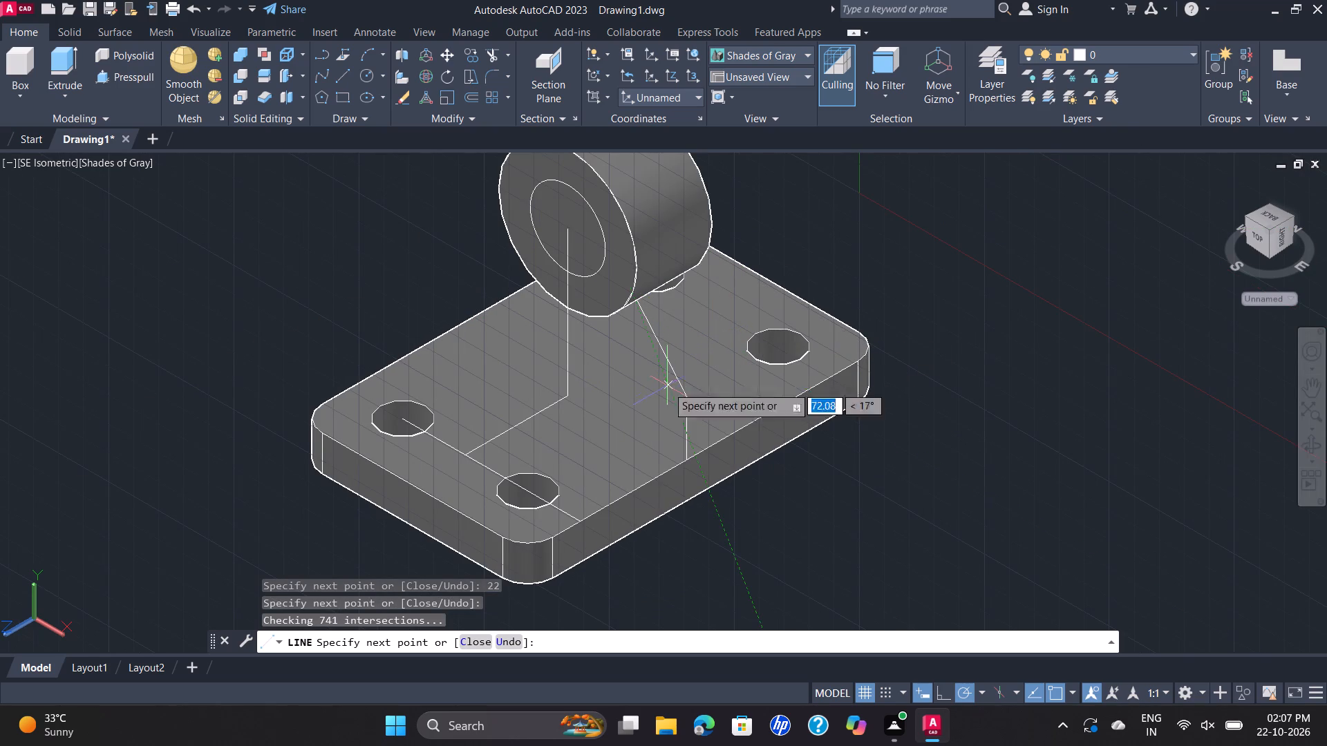
key(Escape)
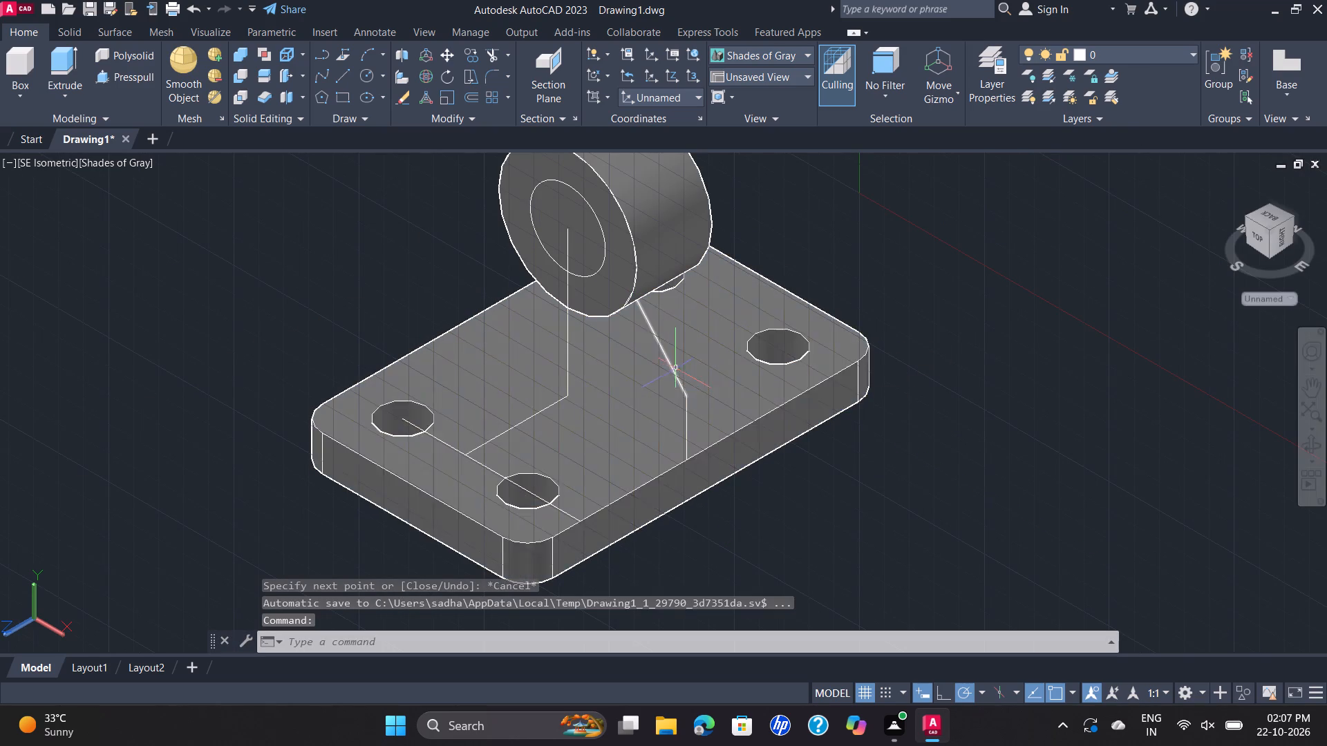
Copy the 55 diameter outer cylinder into the empty space beside the bracket, clear of the base plate.
scroll(707, 360, down, 1)
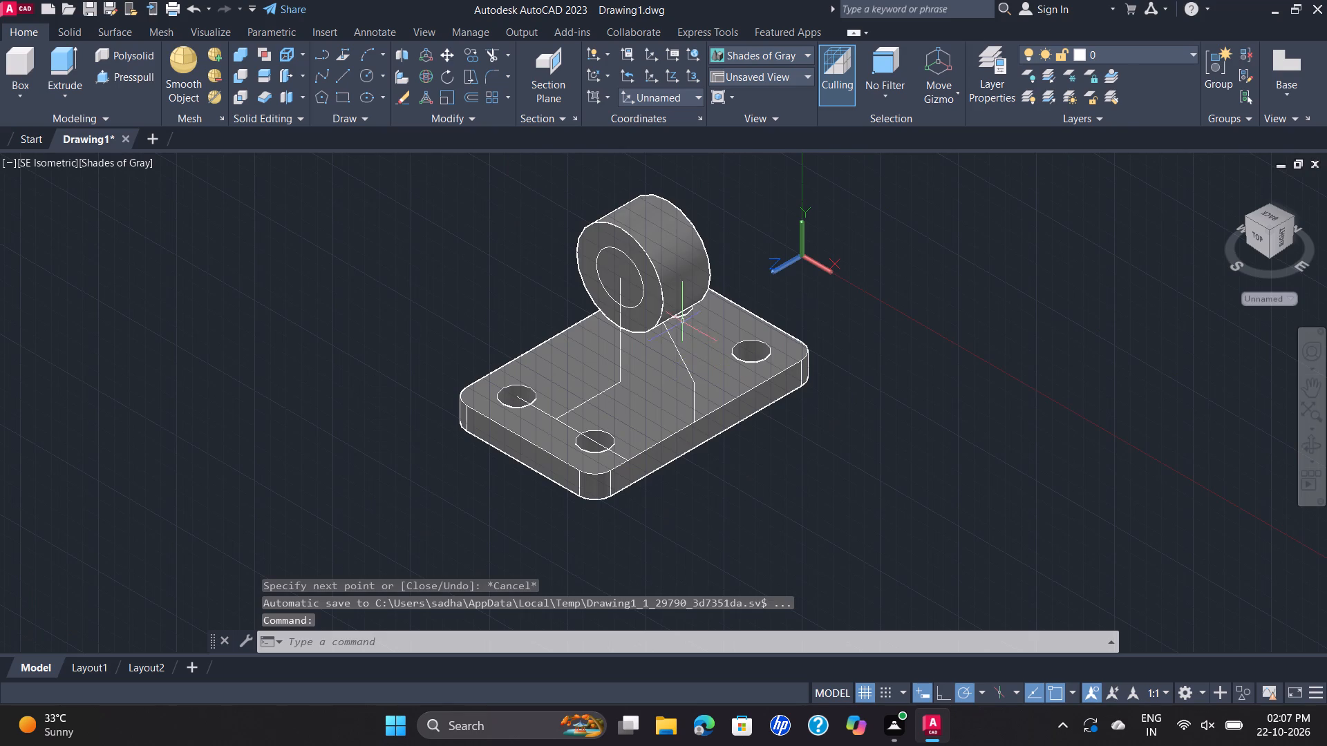
click(678, 301)
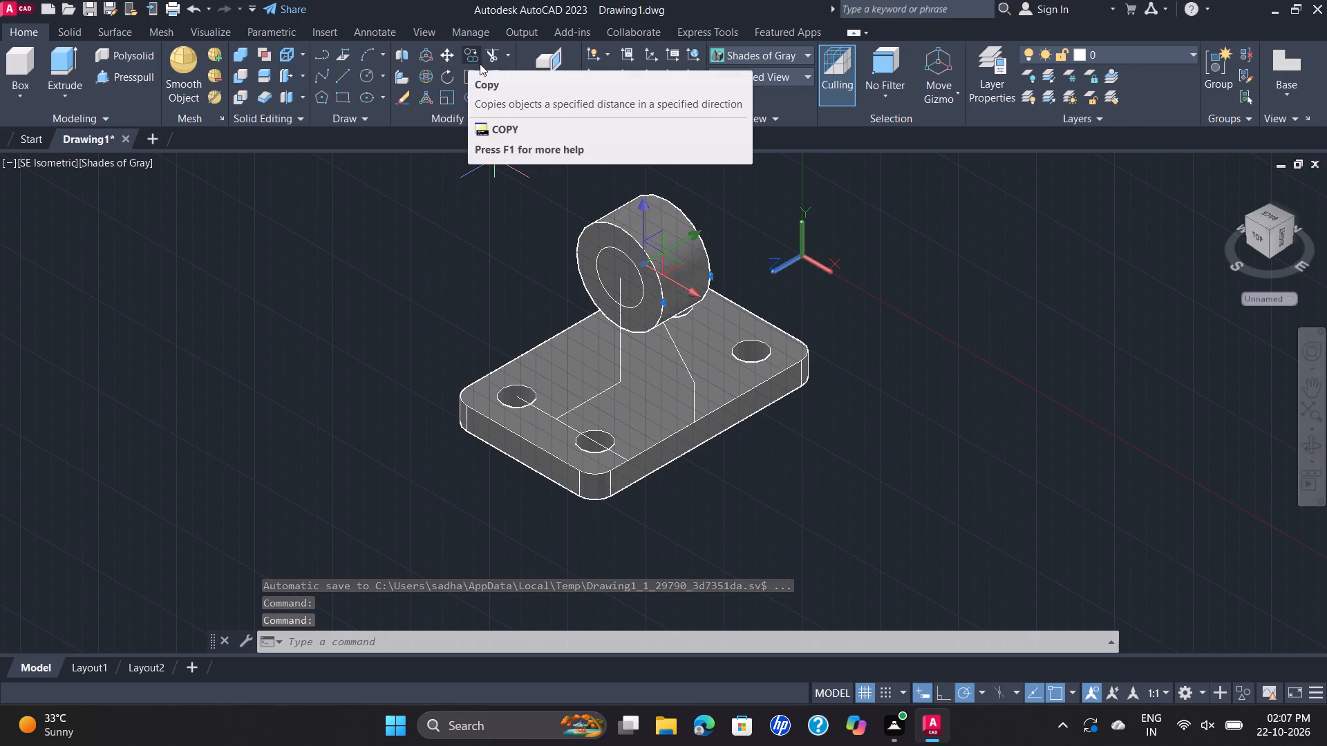
click(473, 53)
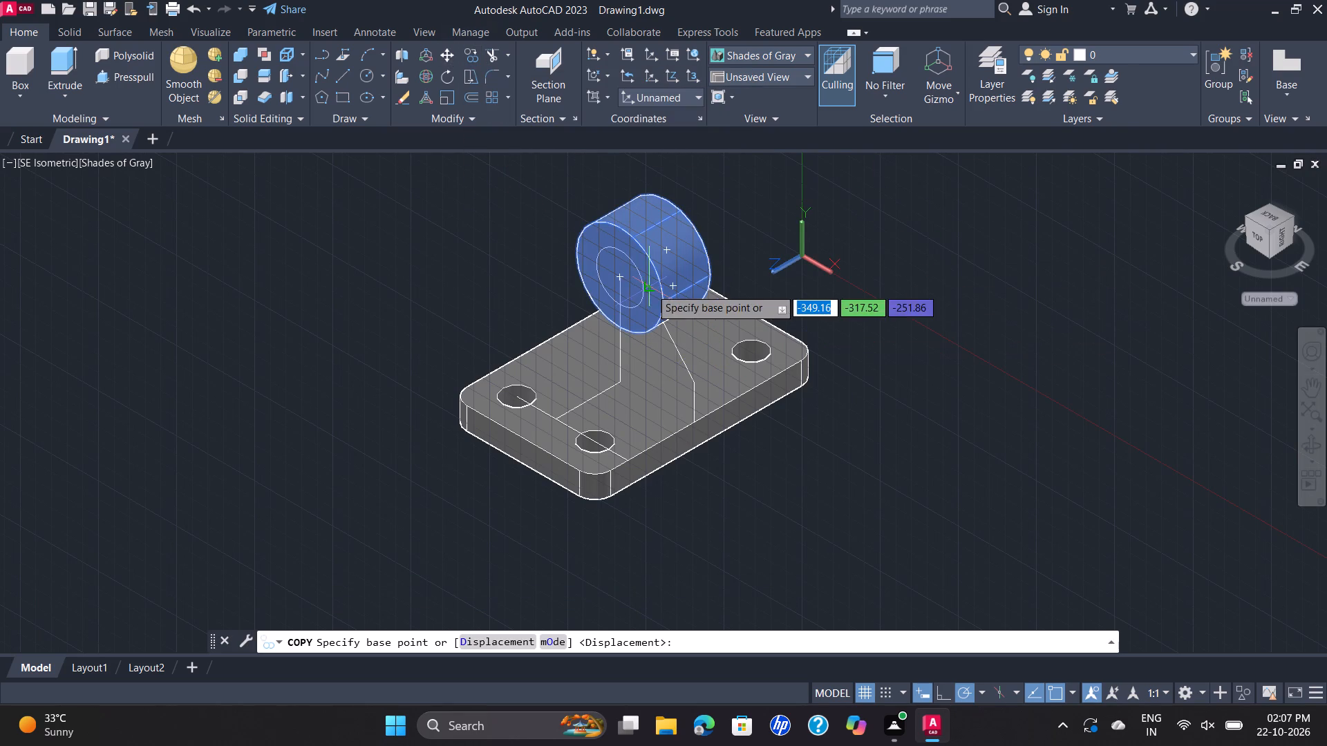
click(650, 288)
click(999, 312)
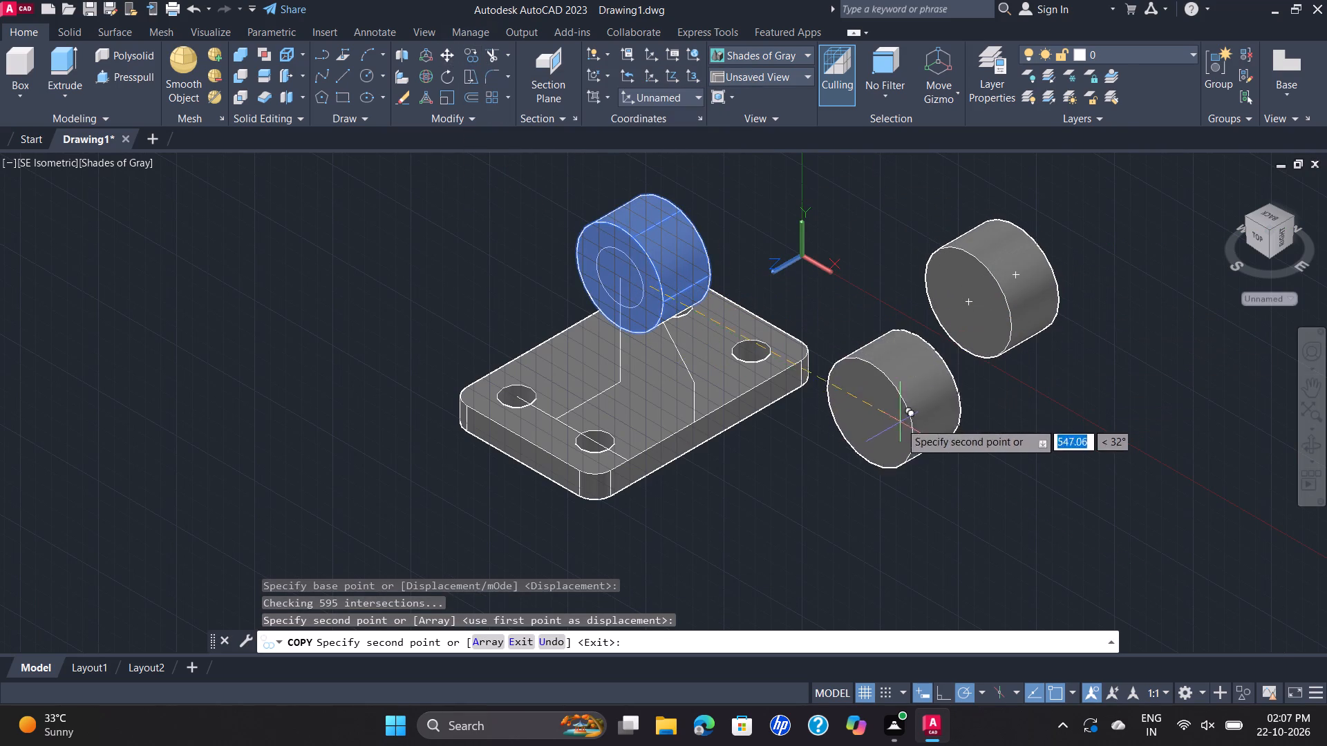
key(Escape)
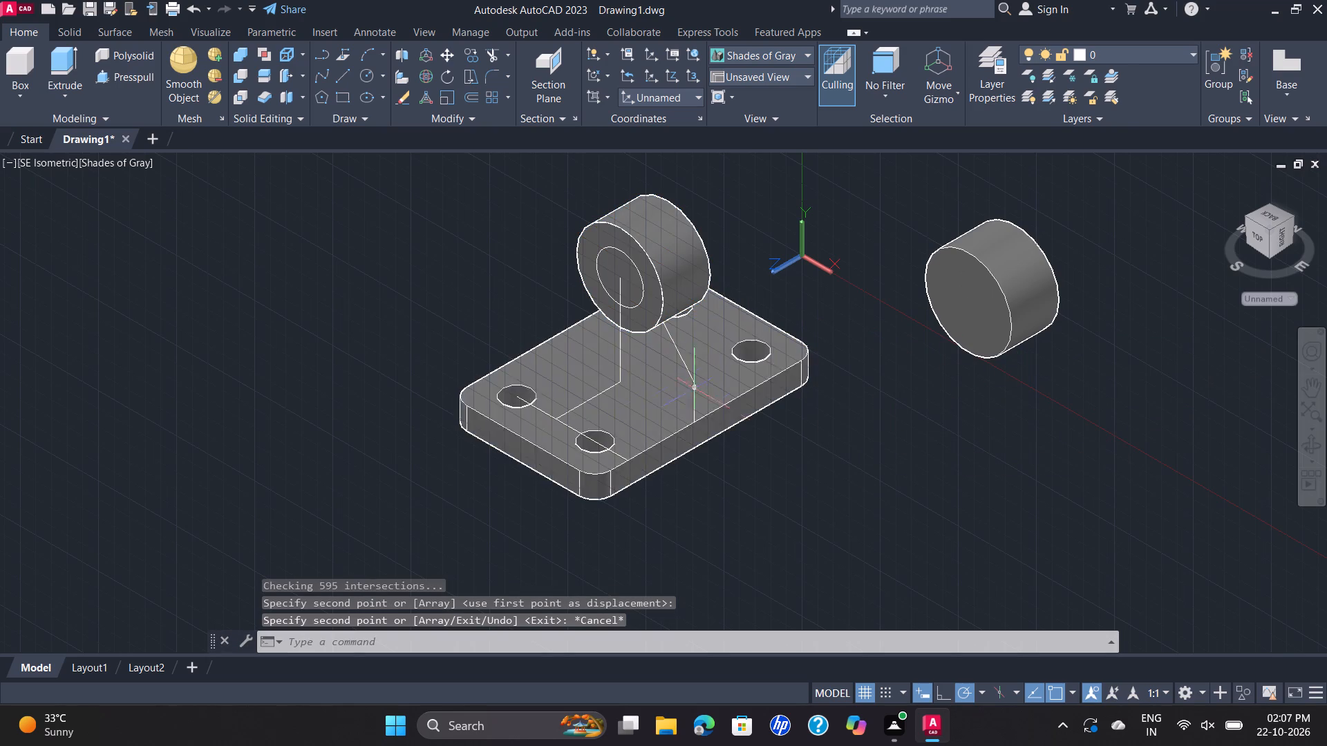
click(659, 443)
key(Escape)
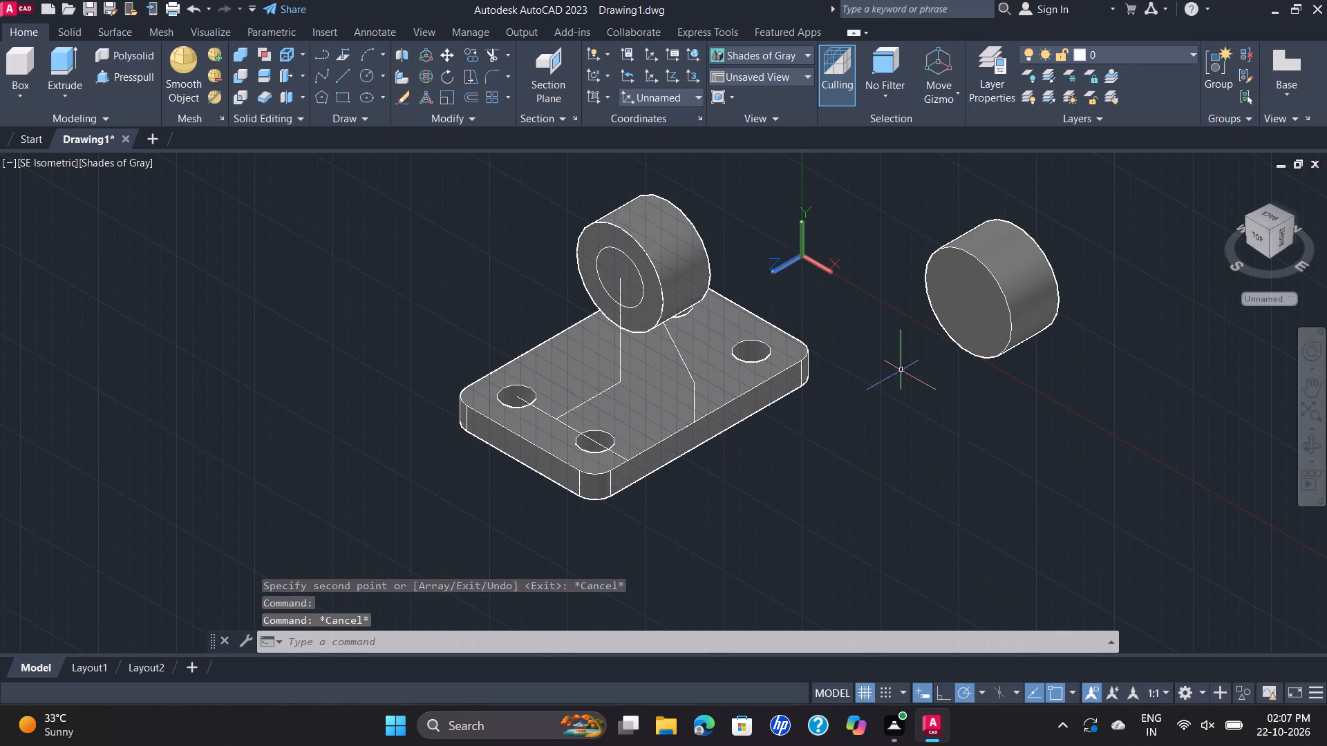
Change the model's visual style to 2D Wireframe.
middle_drag(1053, 340, 866, 327)
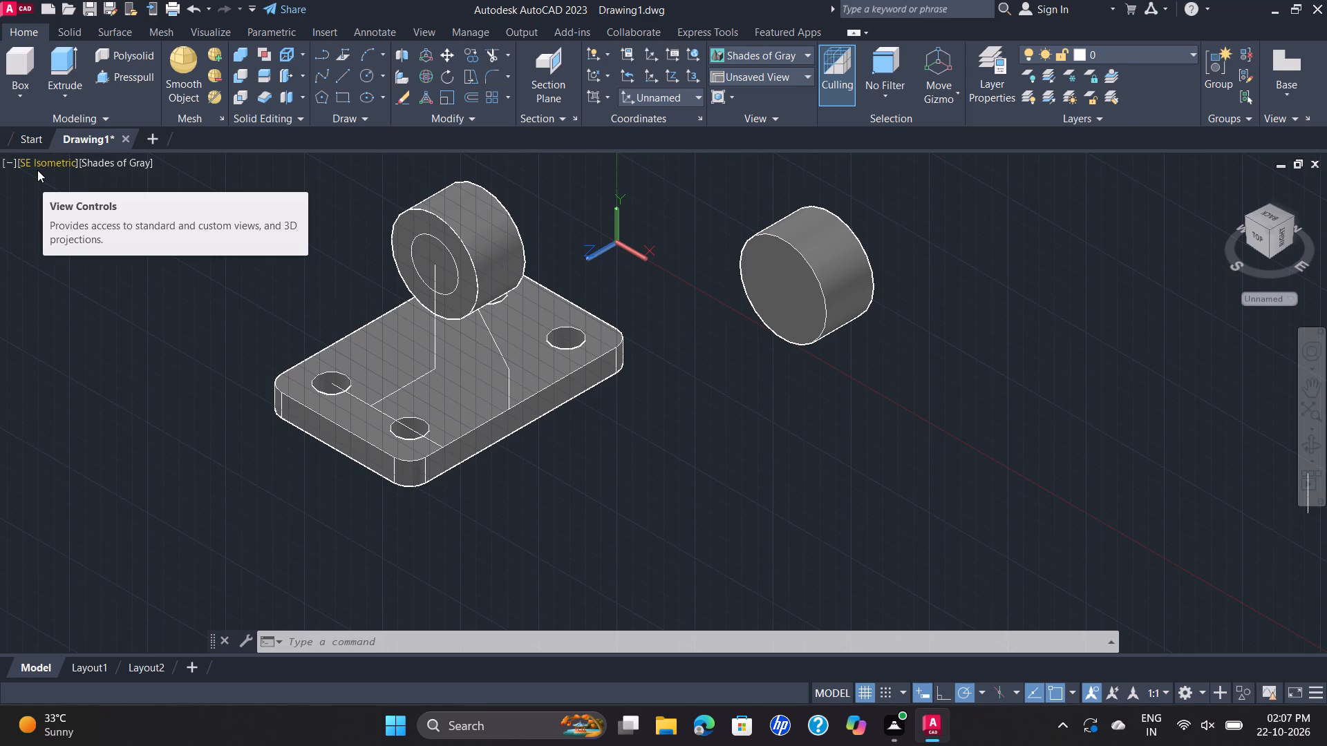
click(115, 160)
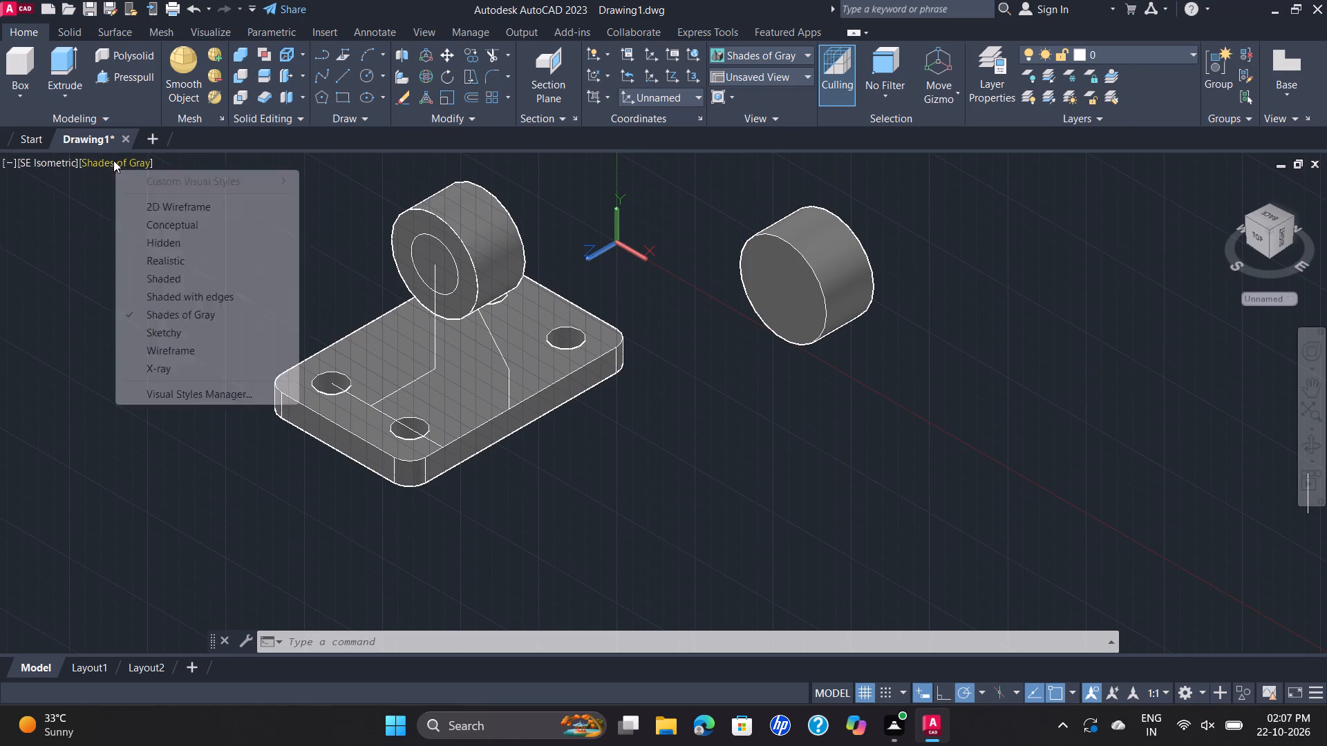
click(185, 204)
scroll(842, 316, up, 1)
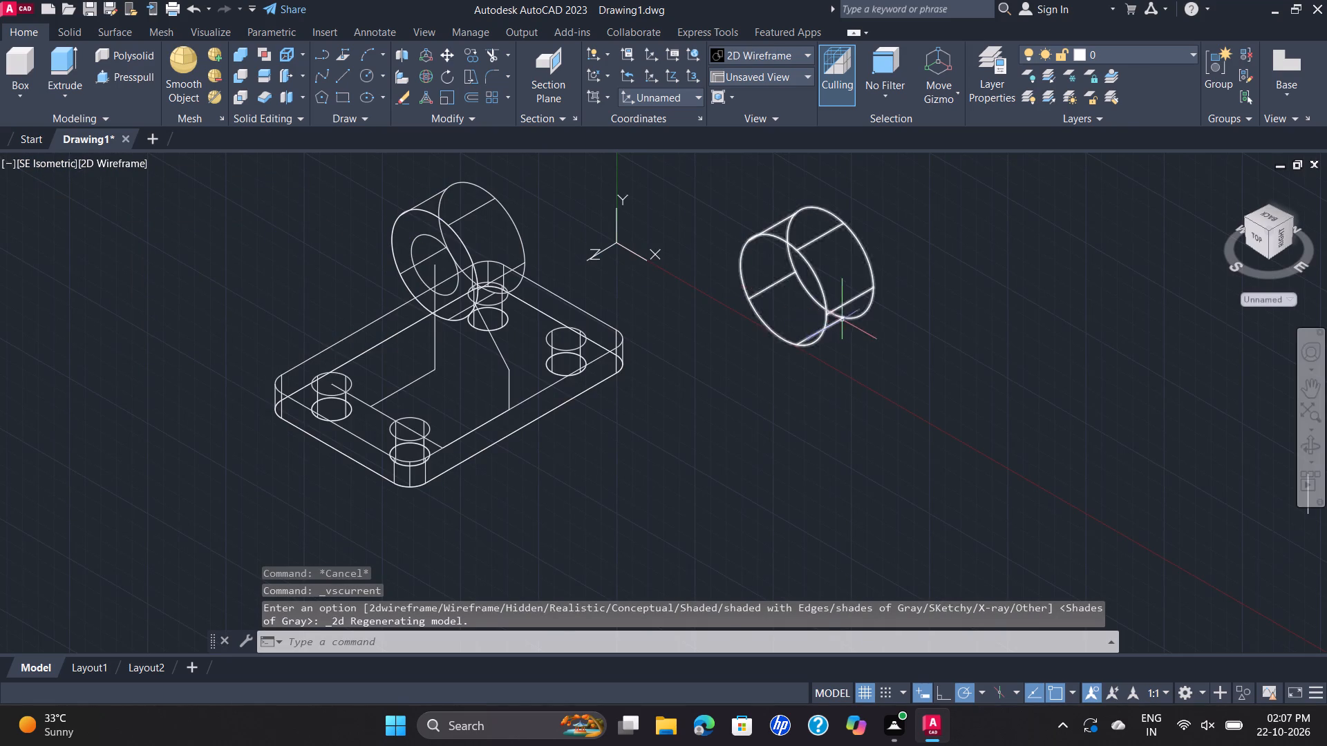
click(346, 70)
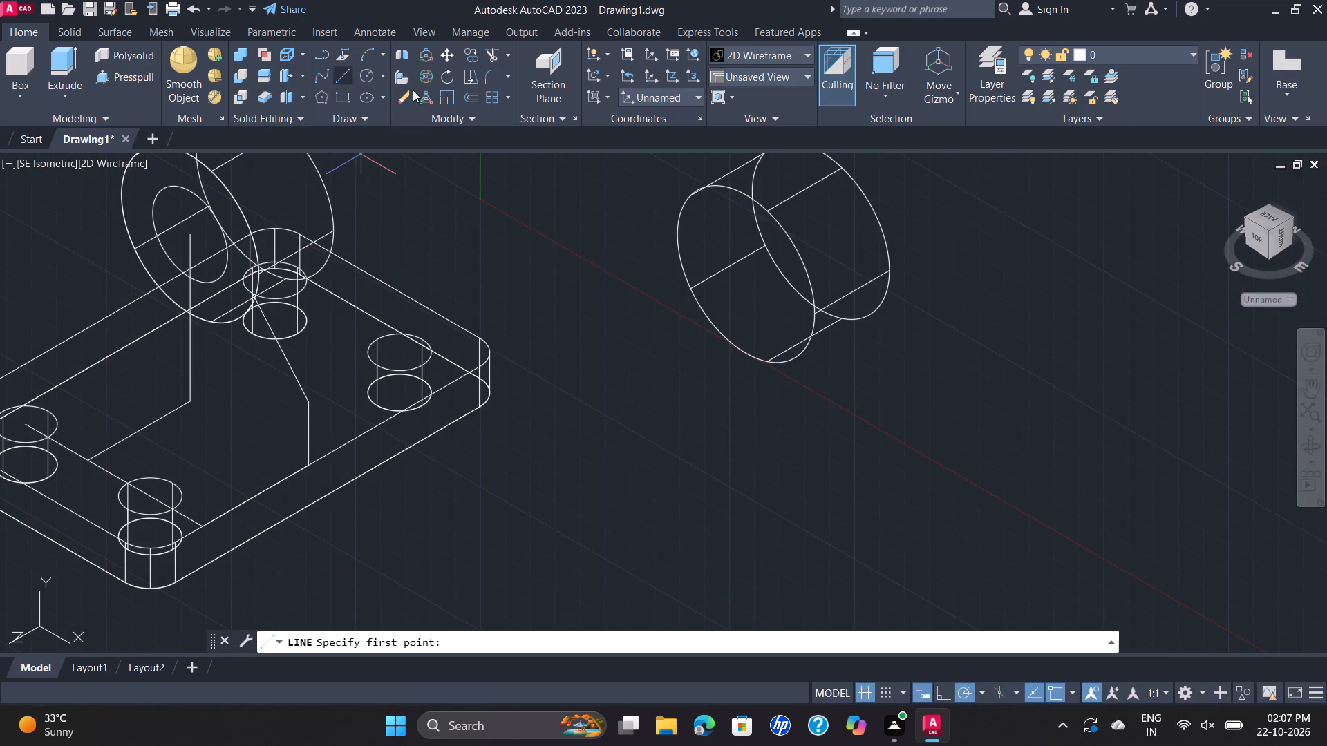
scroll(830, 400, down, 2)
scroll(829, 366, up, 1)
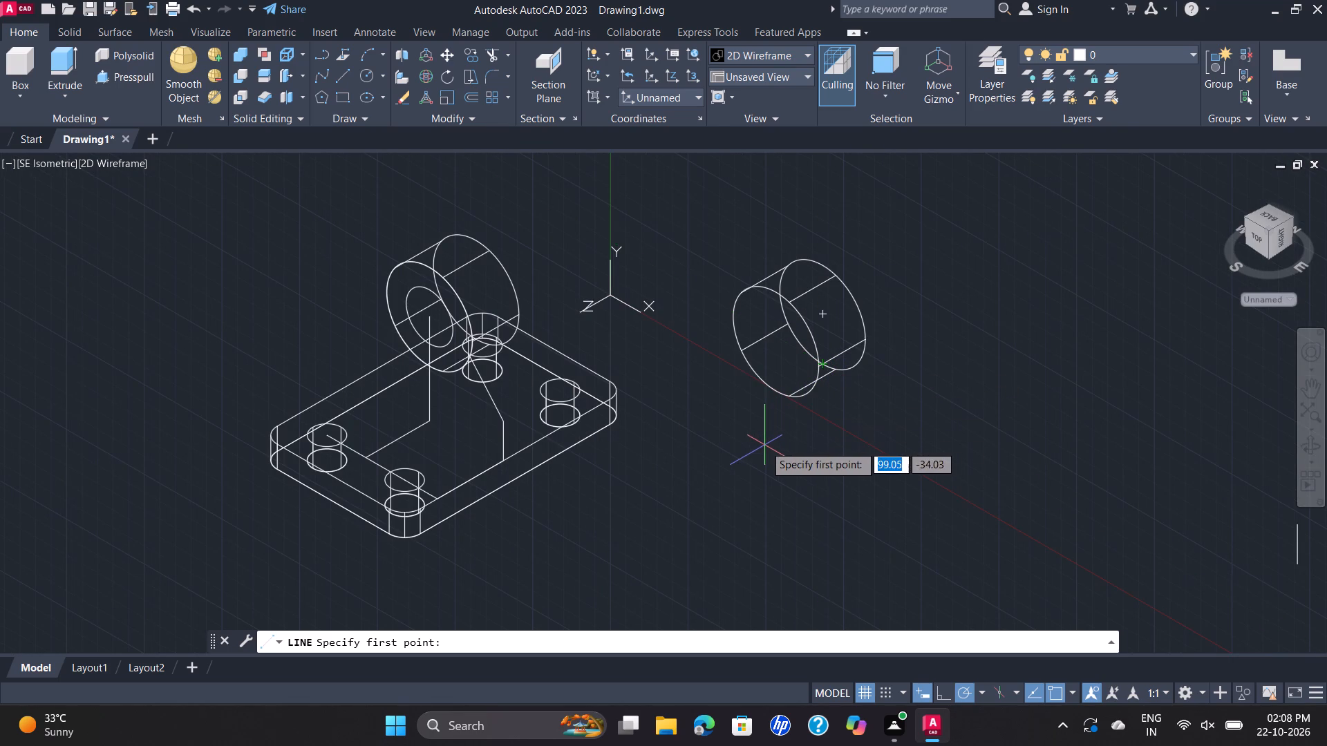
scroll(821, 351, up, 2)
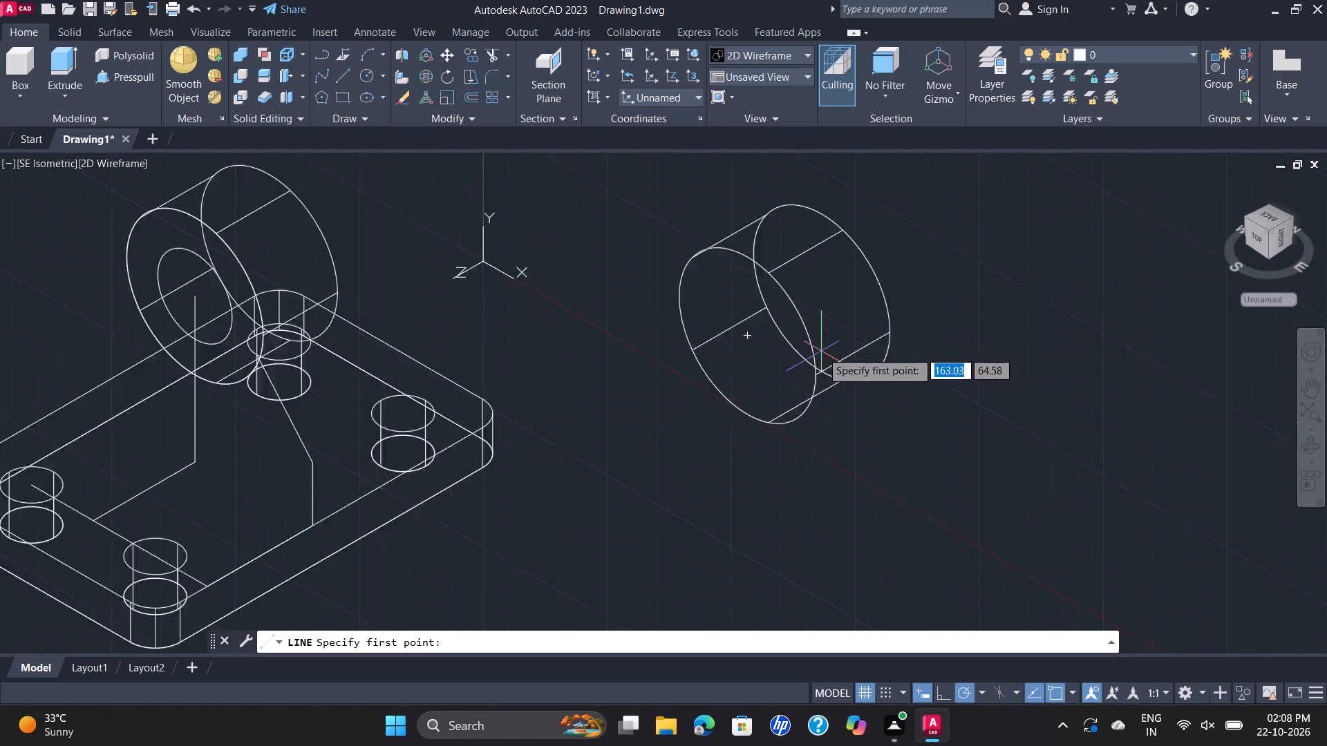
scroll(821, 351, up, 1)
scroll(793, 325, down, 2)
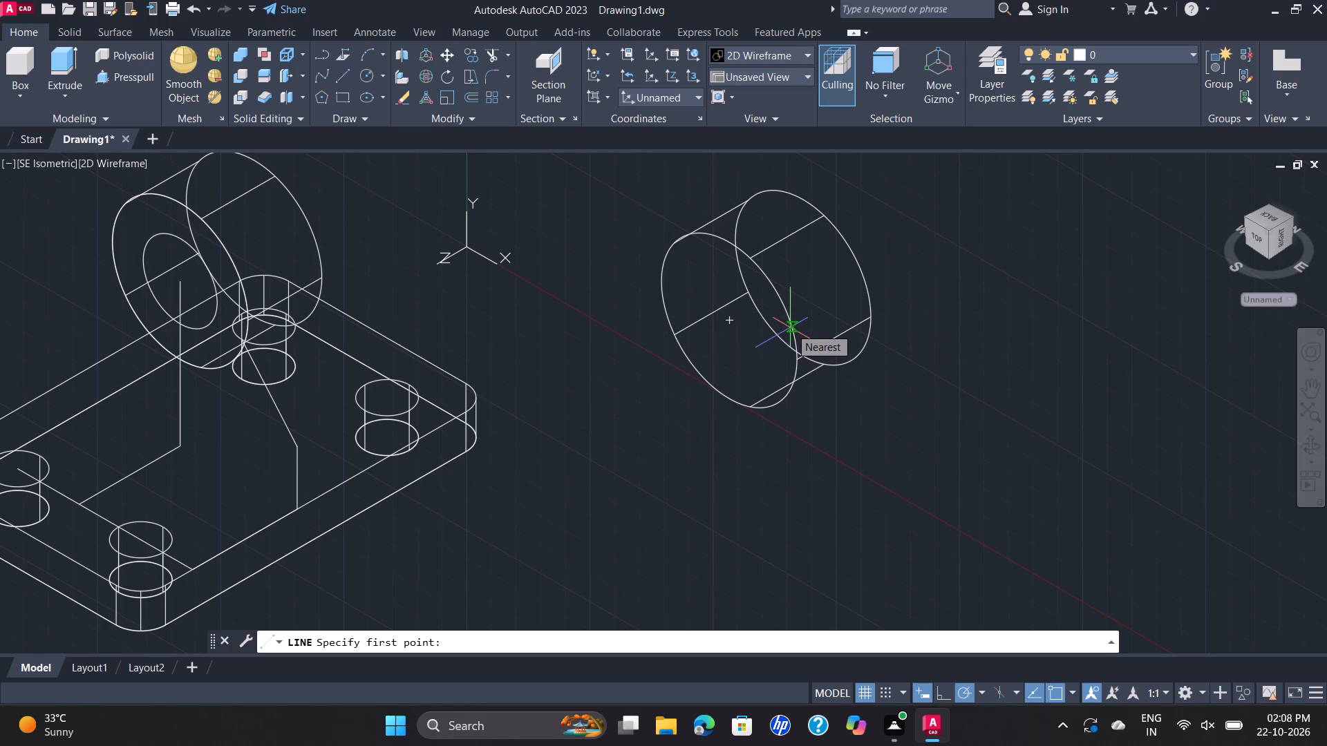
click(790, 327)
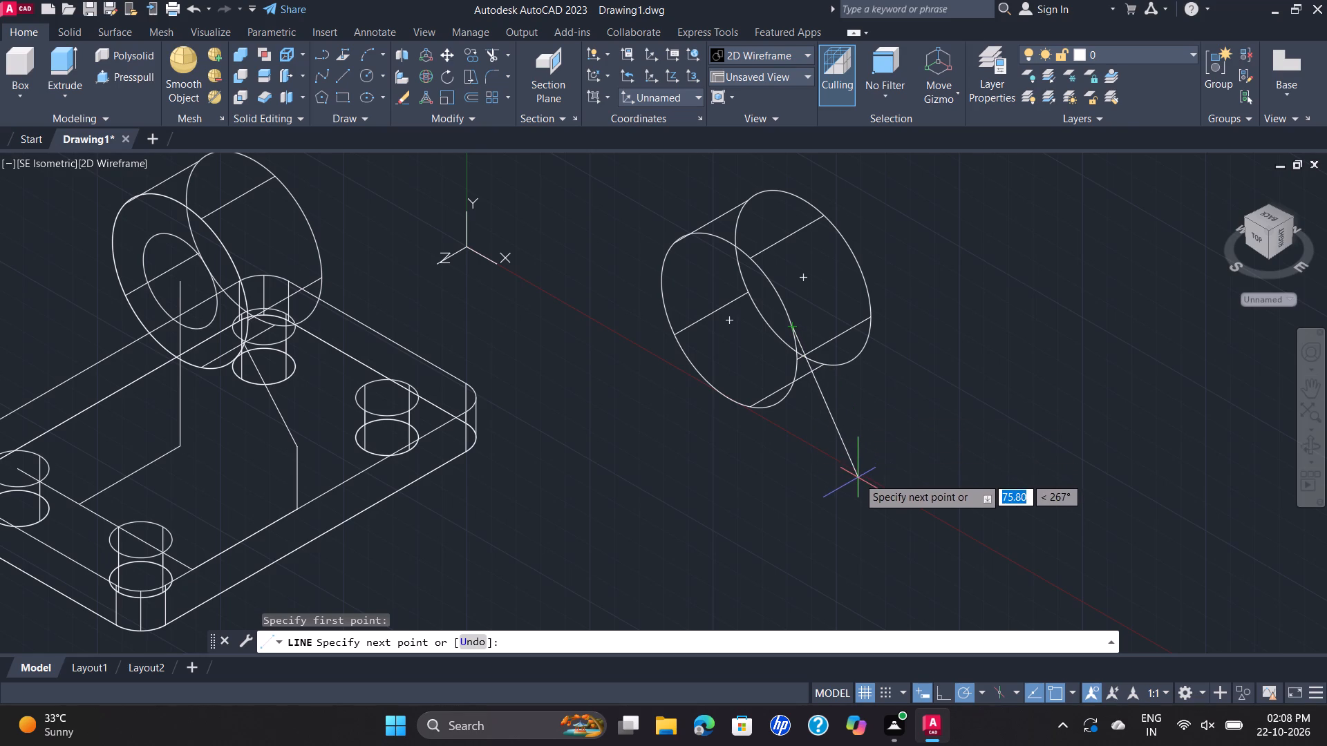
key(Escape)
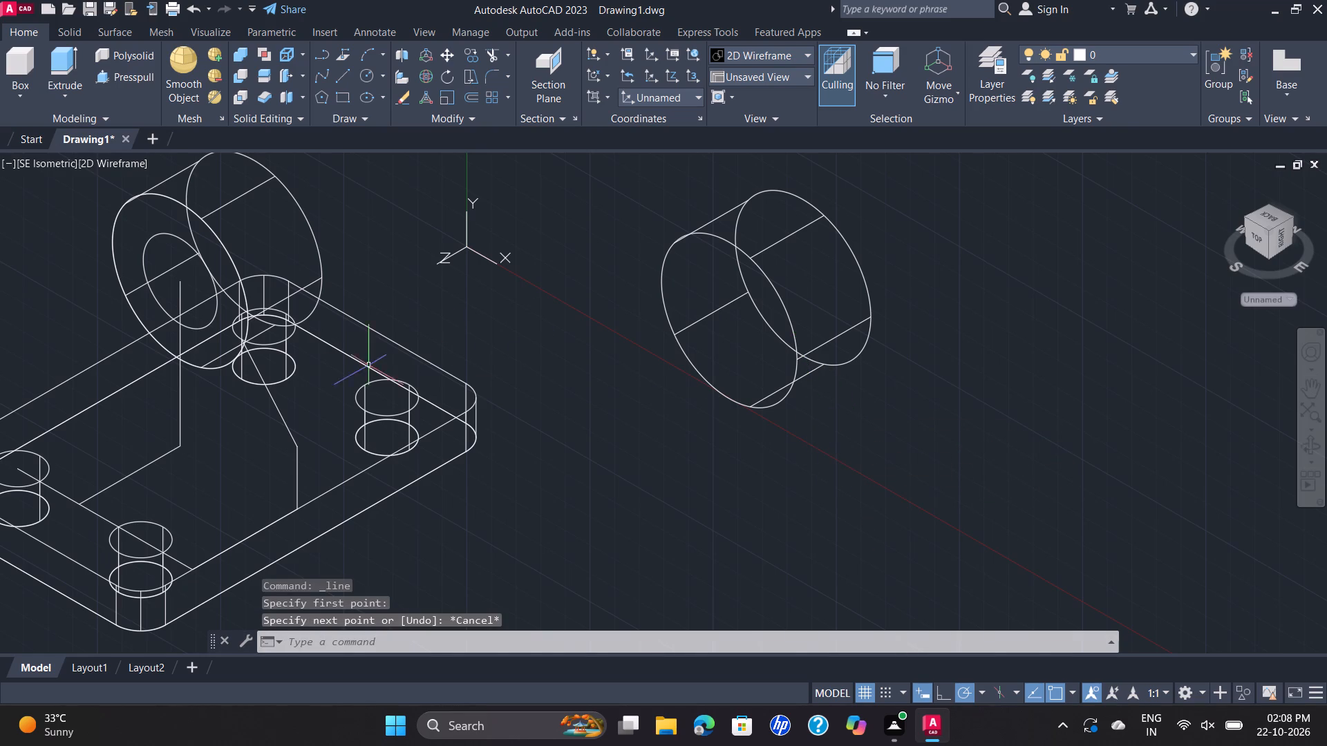
Replace the slanted segment with a line from the 22 vertical's top end to the nearer side quadrant of the cylinder's front rim.
click(279, 414)
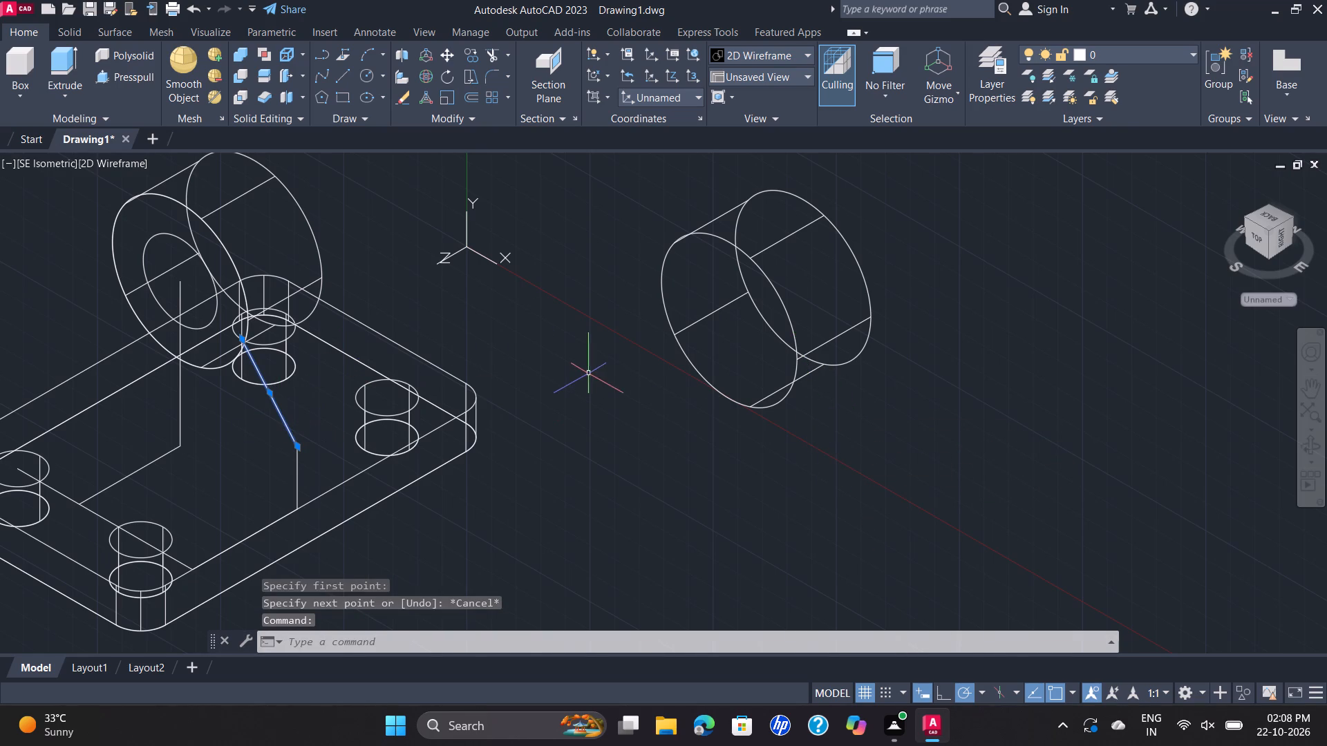
key(Delete)
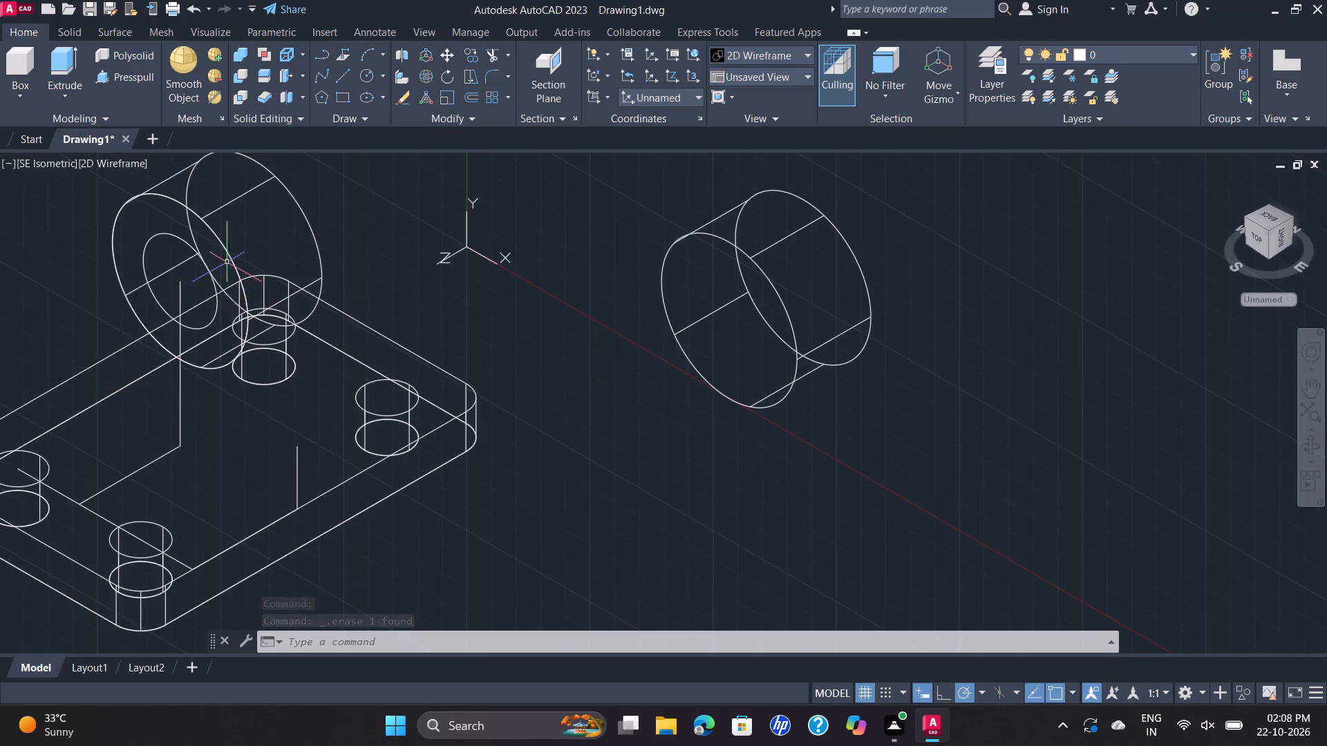
click(348, 73)
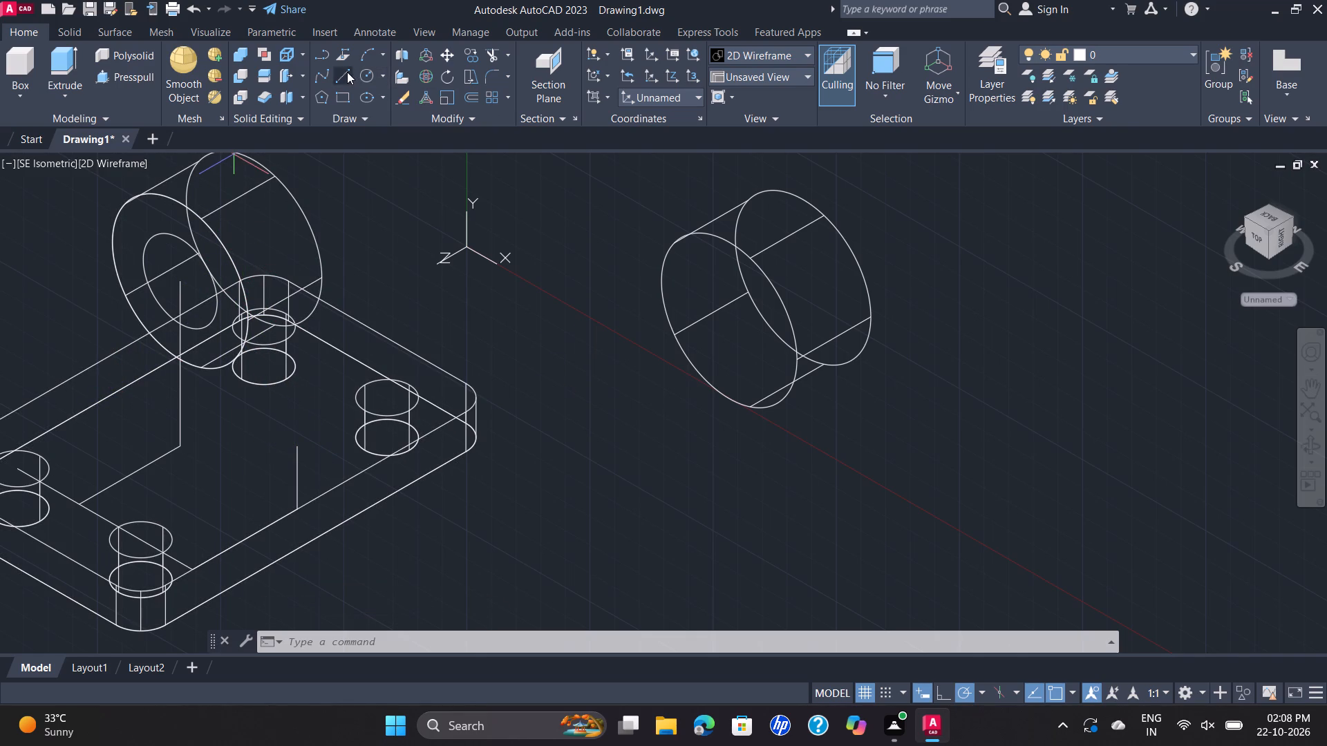
scroll(305, 436, up, 2)
click(280, 467)
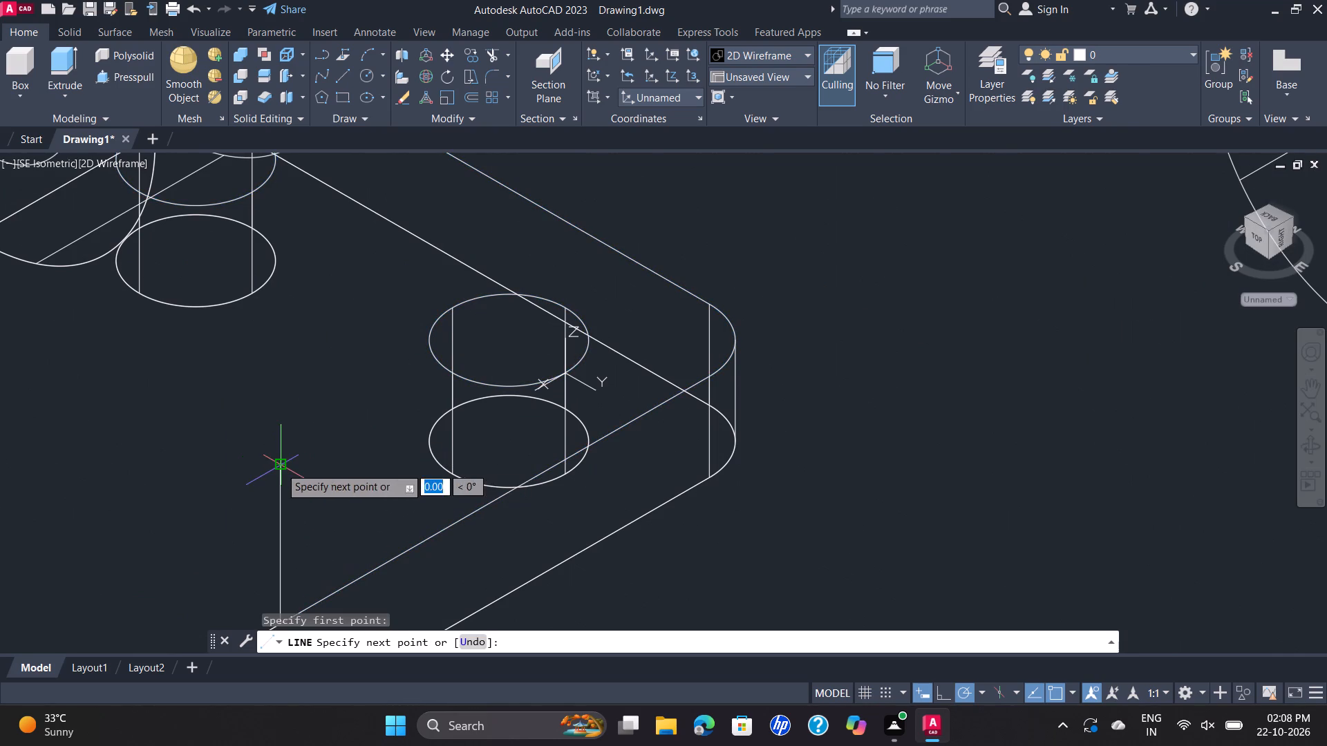
scroll(271, 444, down, 2)
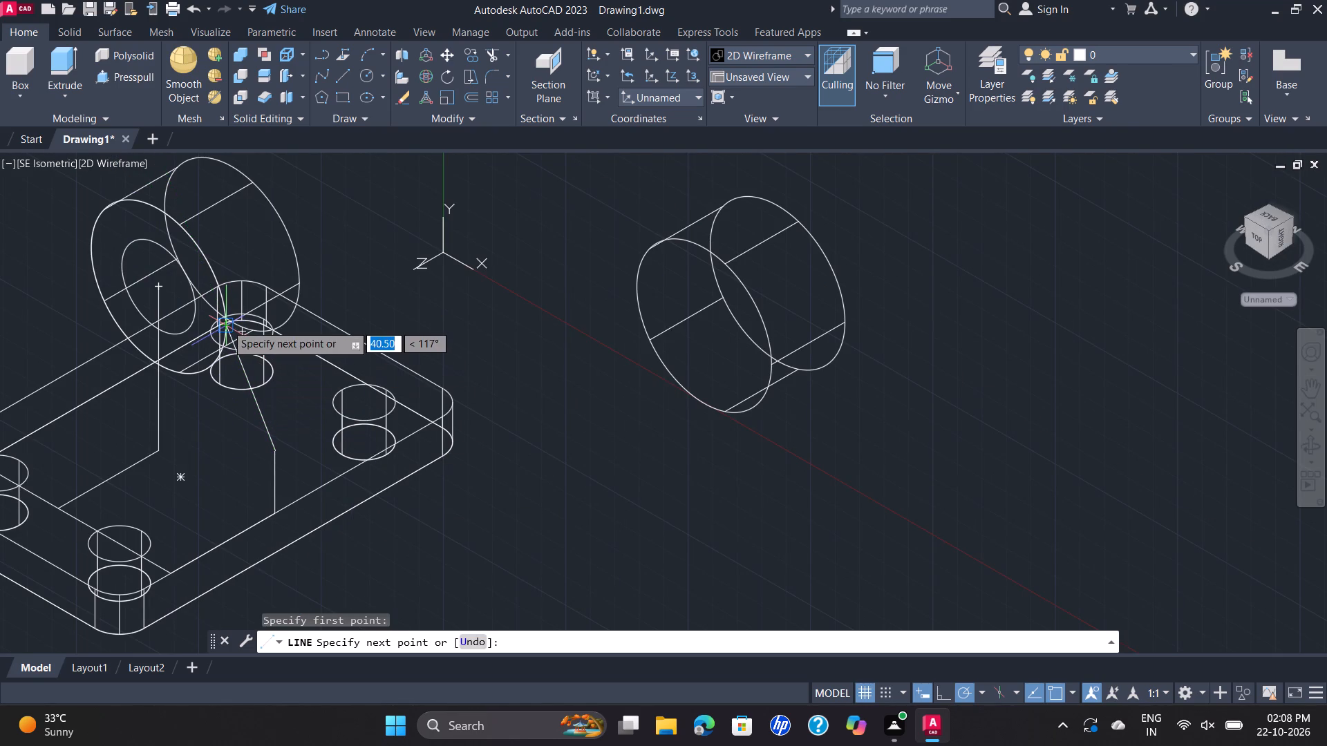
click(226, 324)
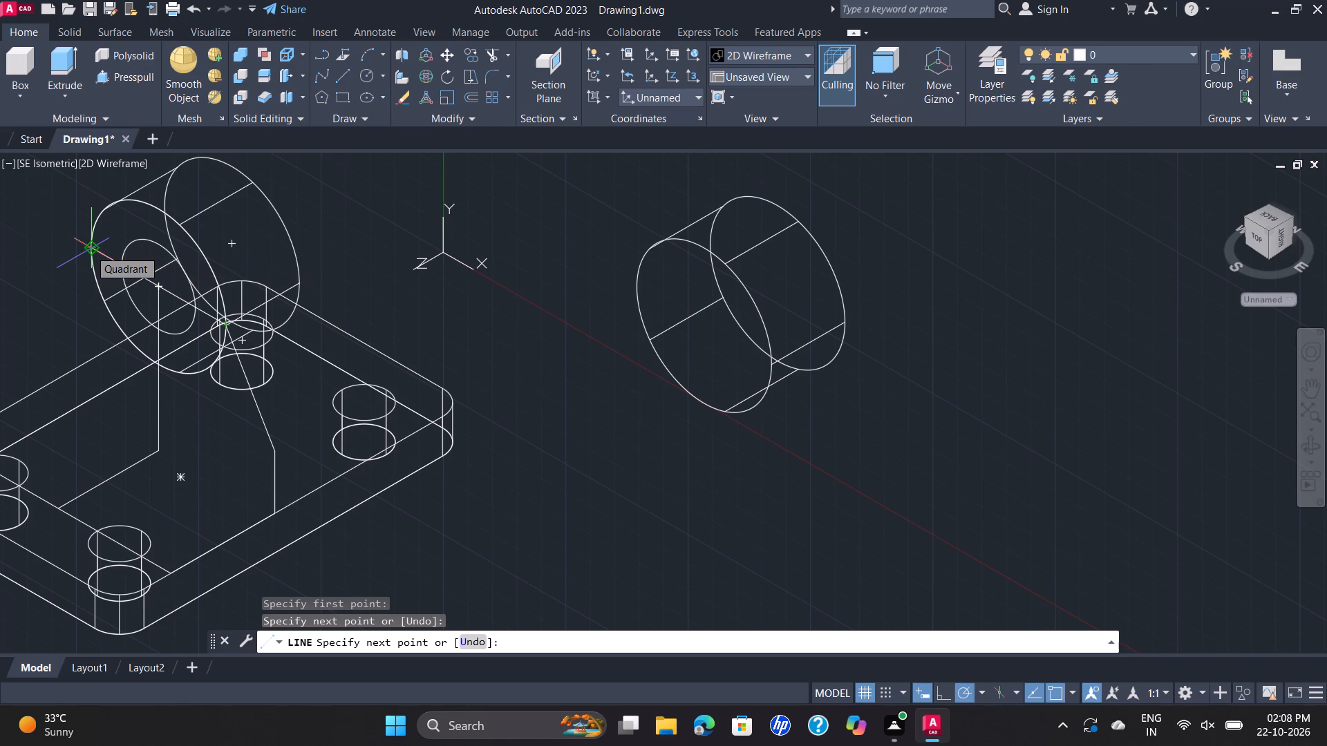
key(Escape)
Draw a line from the near end's other hole's top centre to the opposite long top edge, continuing 42.5 along it towards the far end.
scroll(330, 269, down, 1)
middle_drag(346, 278, 354, 284)
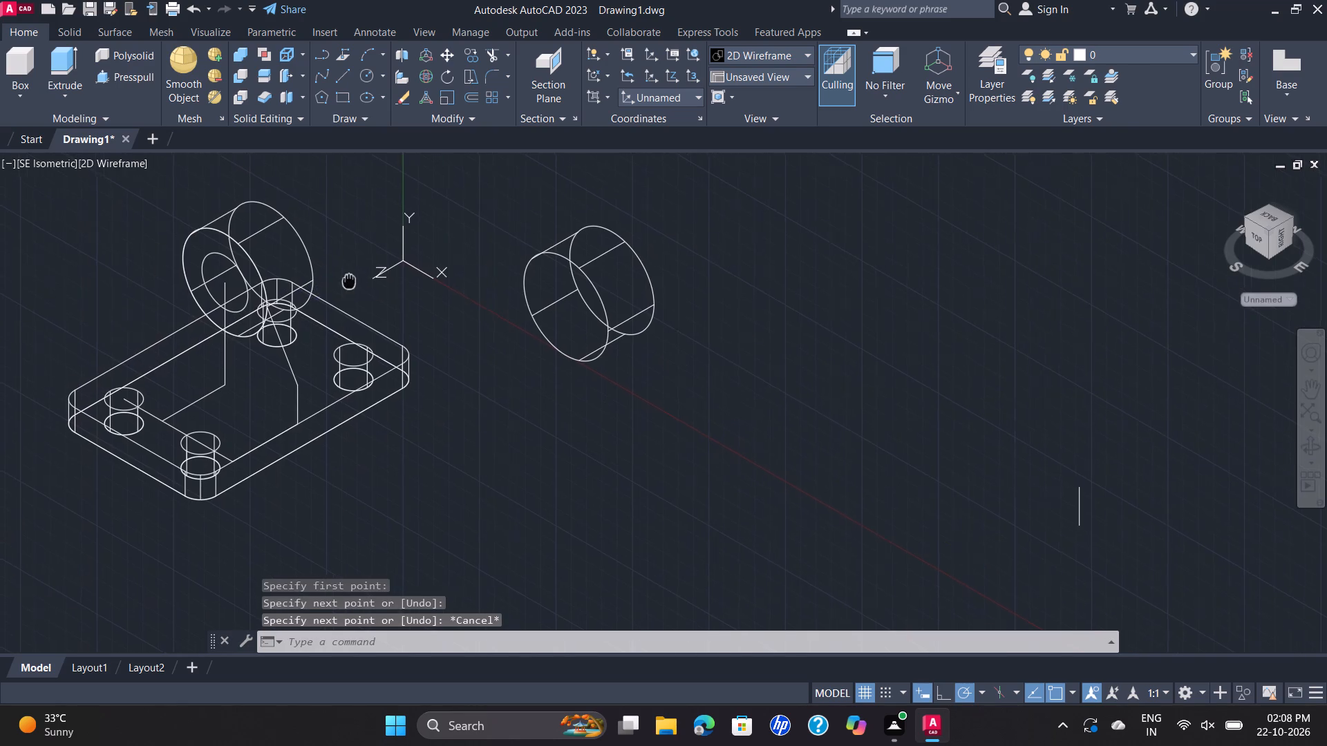
middle_drag(354, 284, 406, 329)
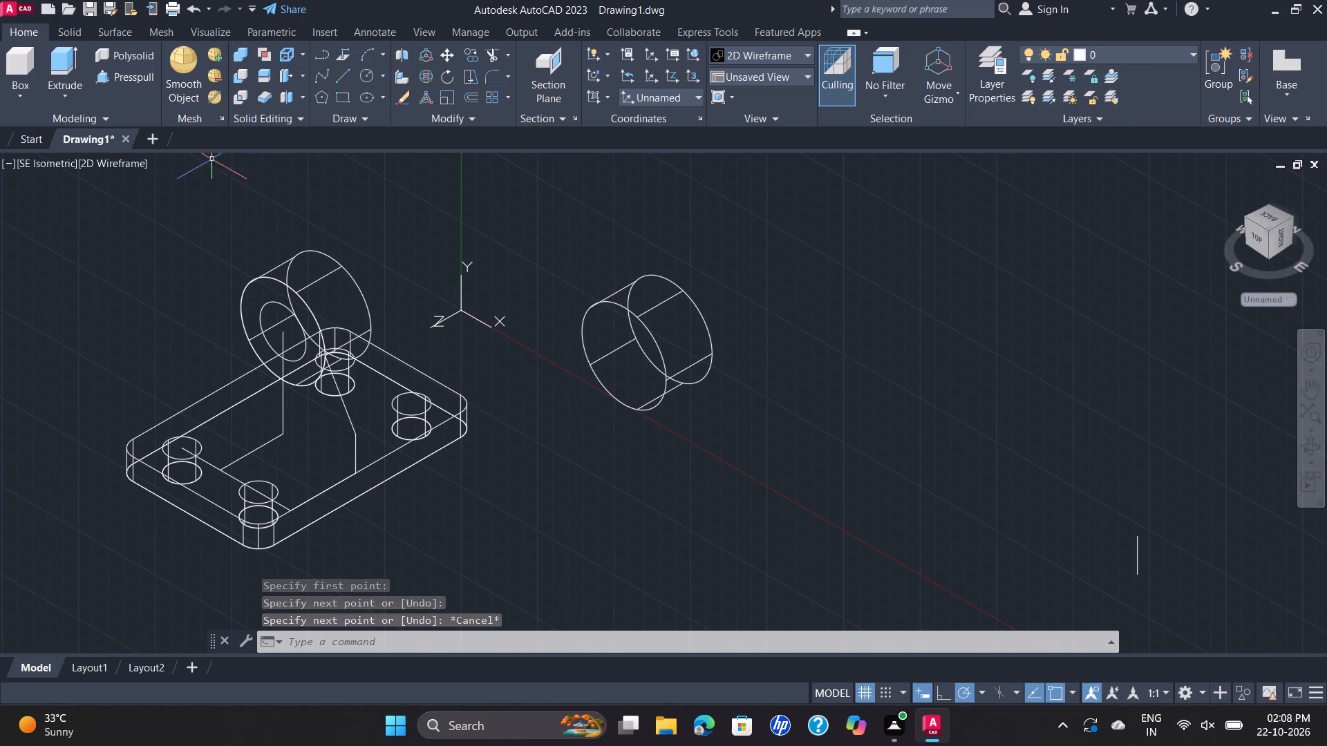
click(346, 75)
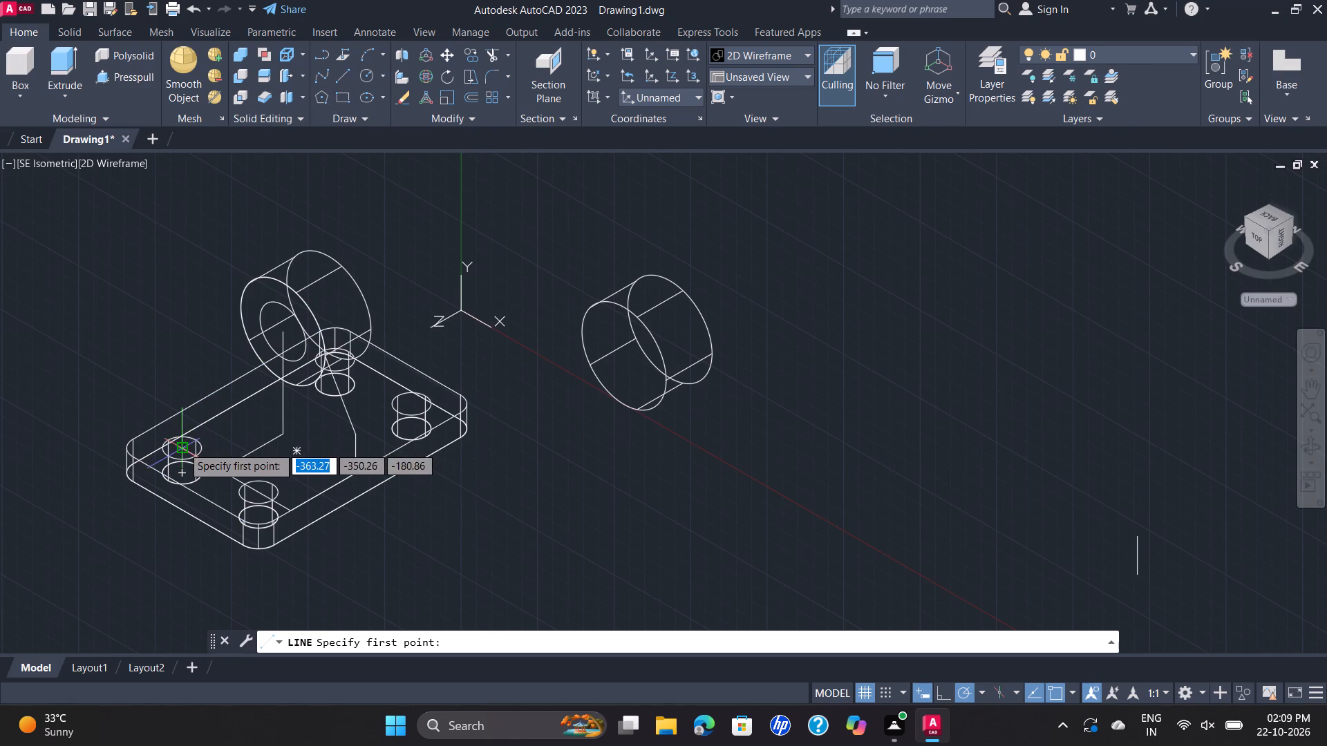
click(182, 446)
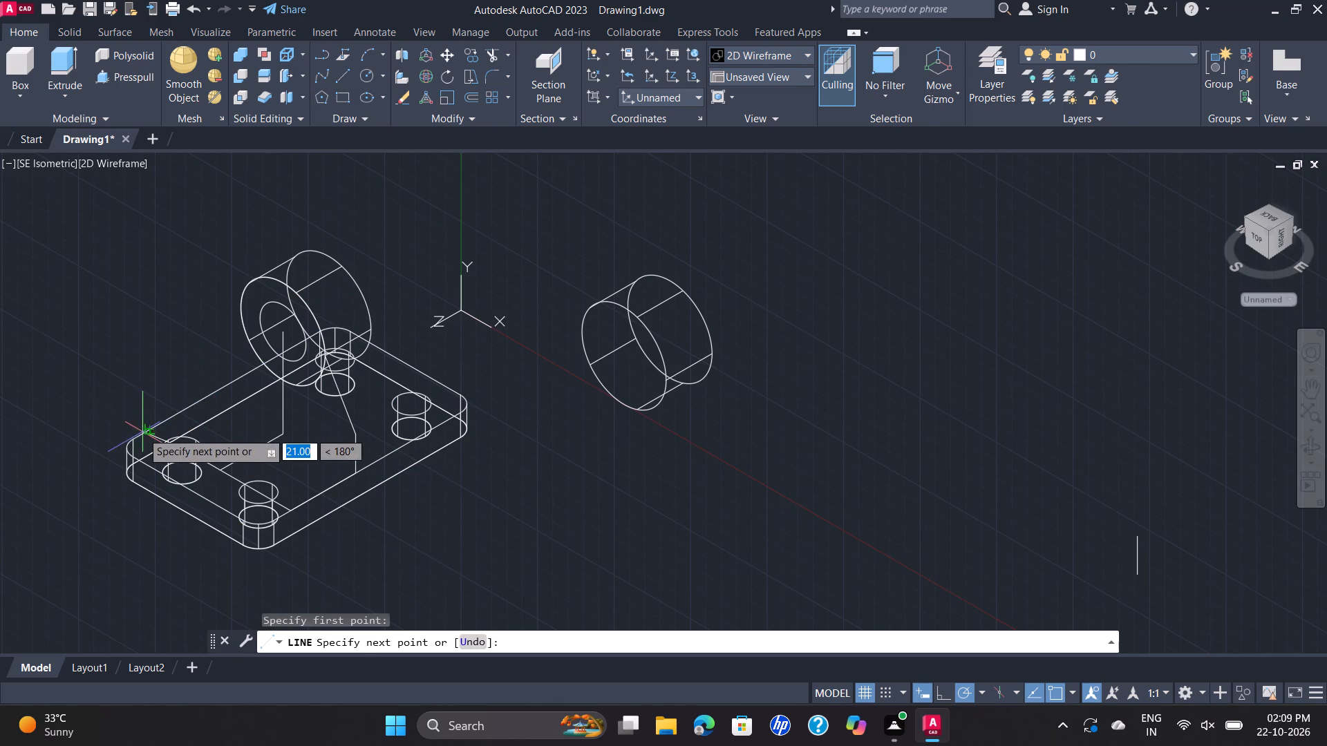
click(148, 430)
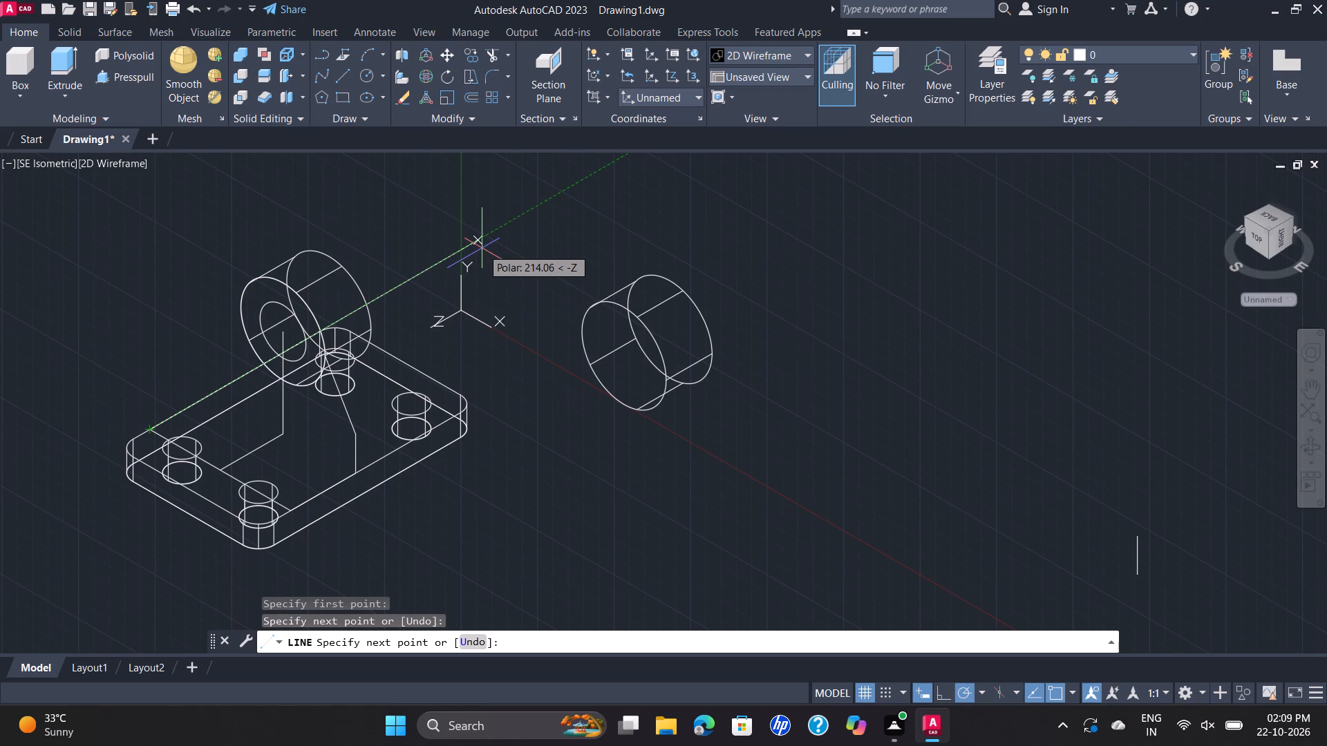
text(42.5)
key(Return)
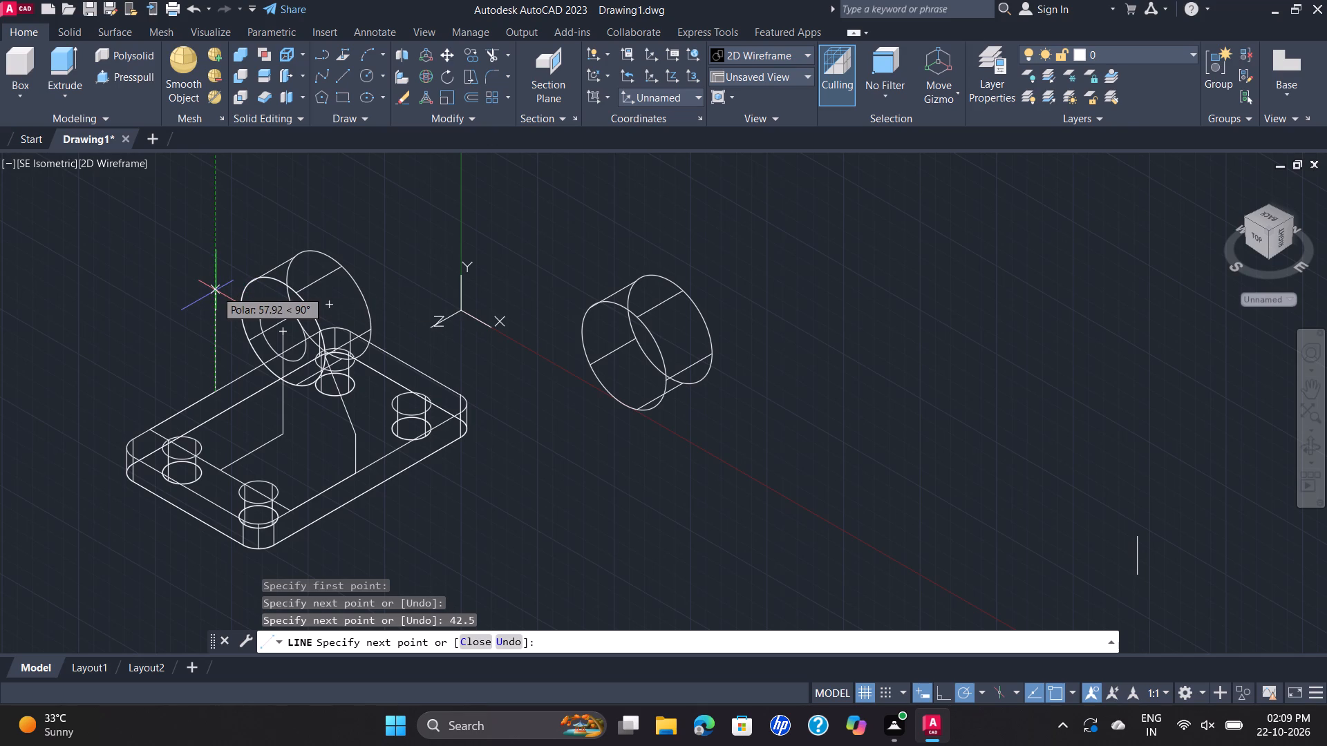
Continue the line 22 vertically up, slant it to the front rim's side quadrant, and run it 55 across the face to the opposite quadrant.
text(22)
key(Return)
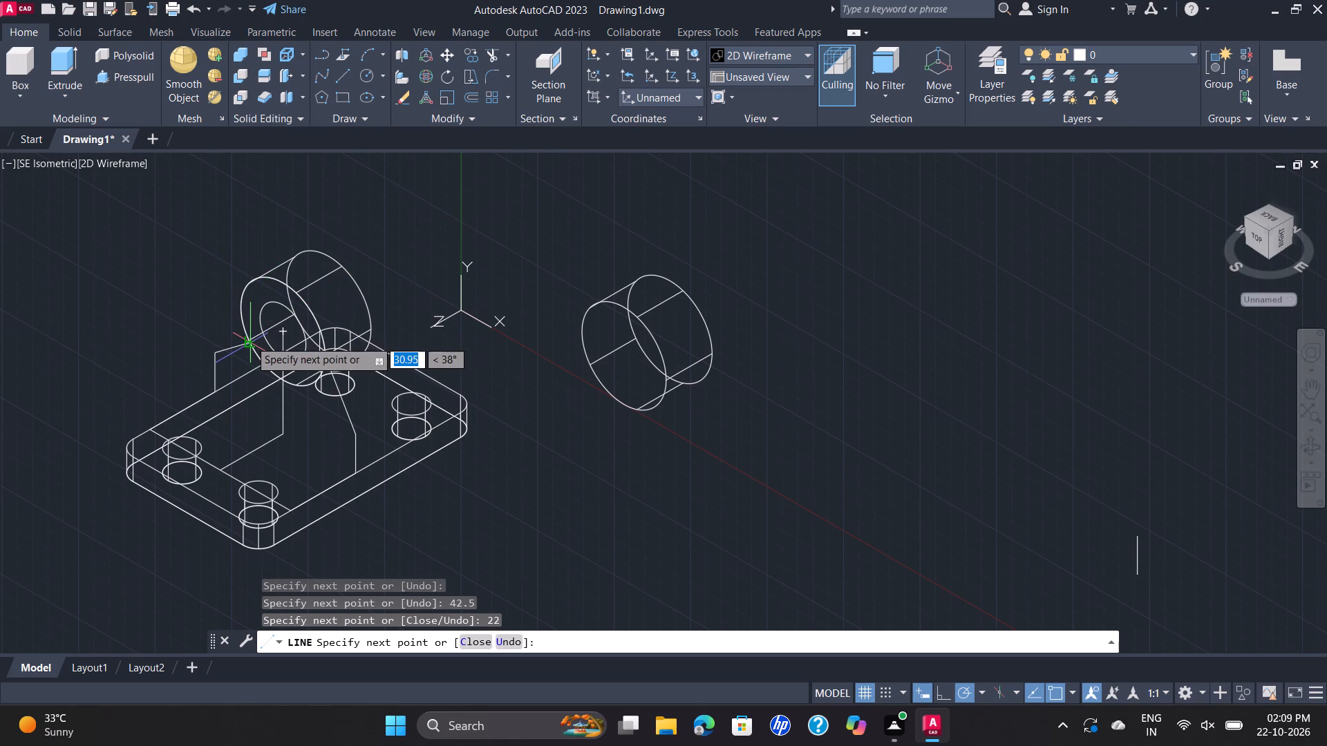
scroll(250, 340, up, 1)
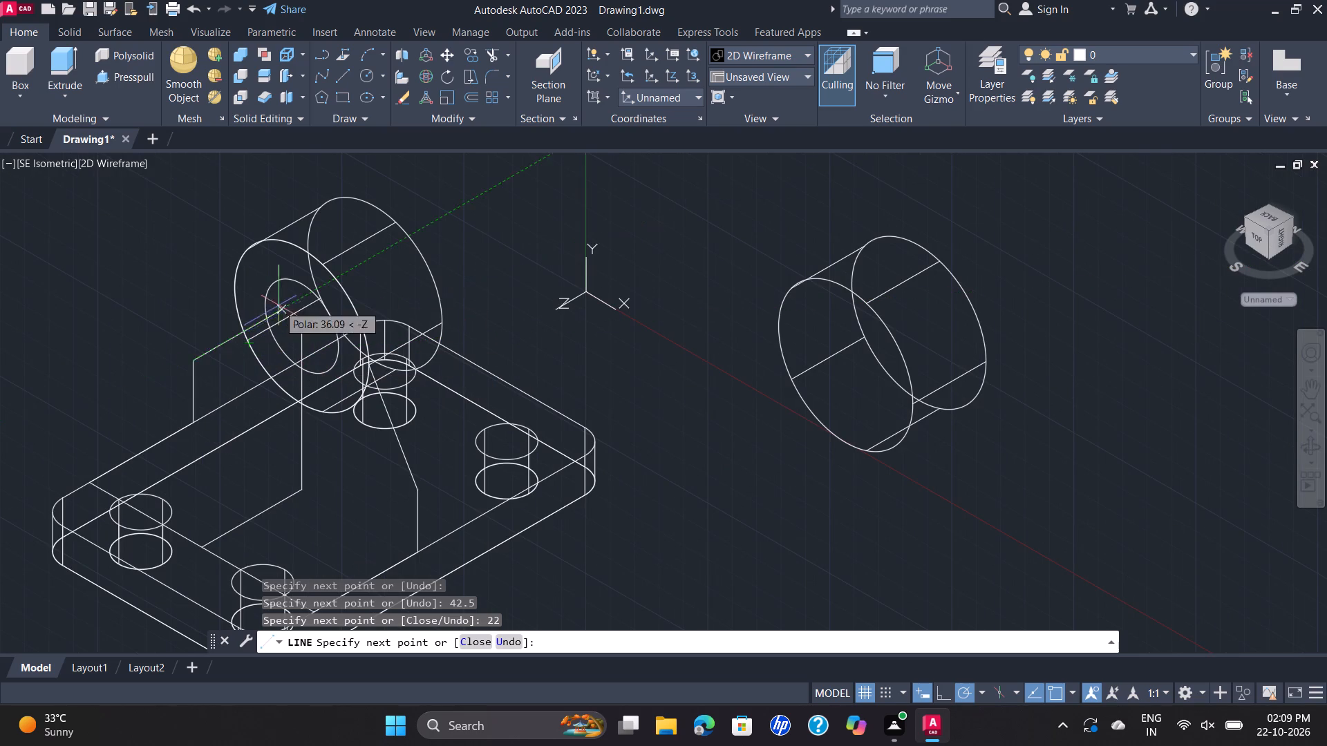
click(234, 285)
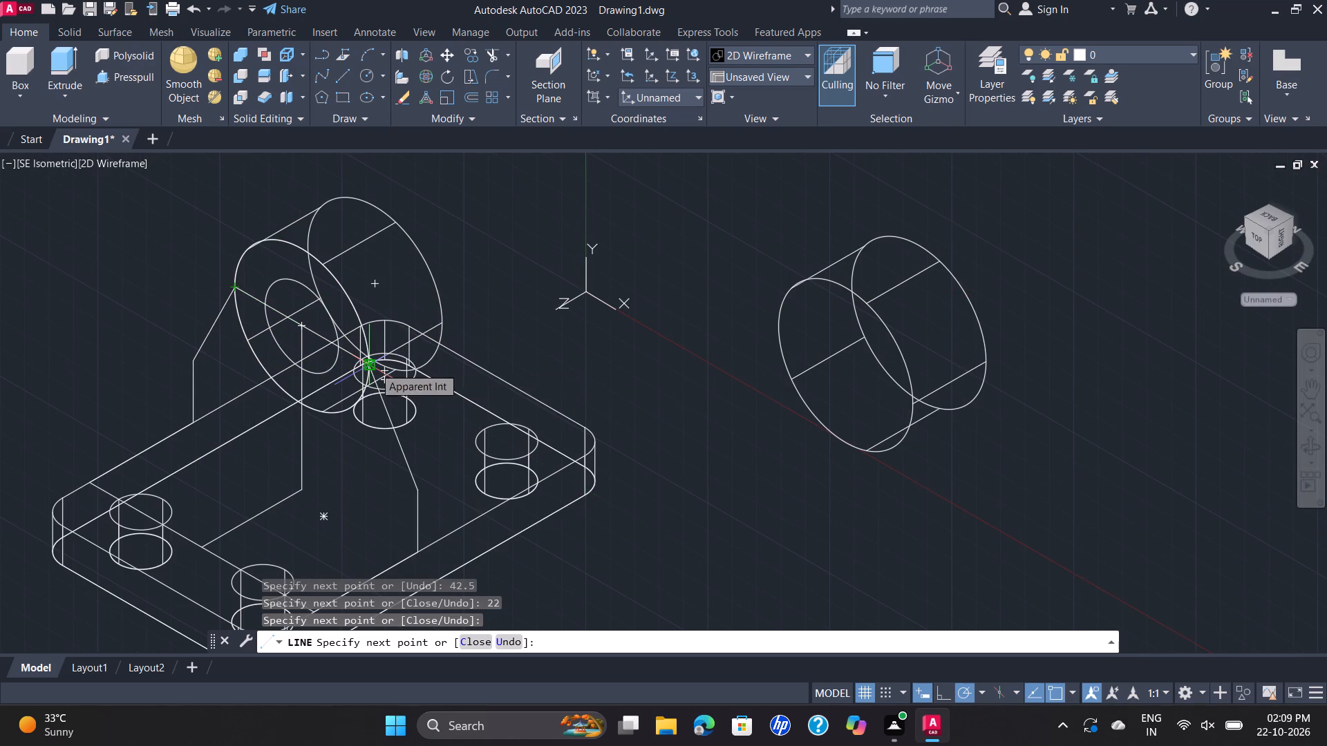
scroll(374, 367, up, 2)
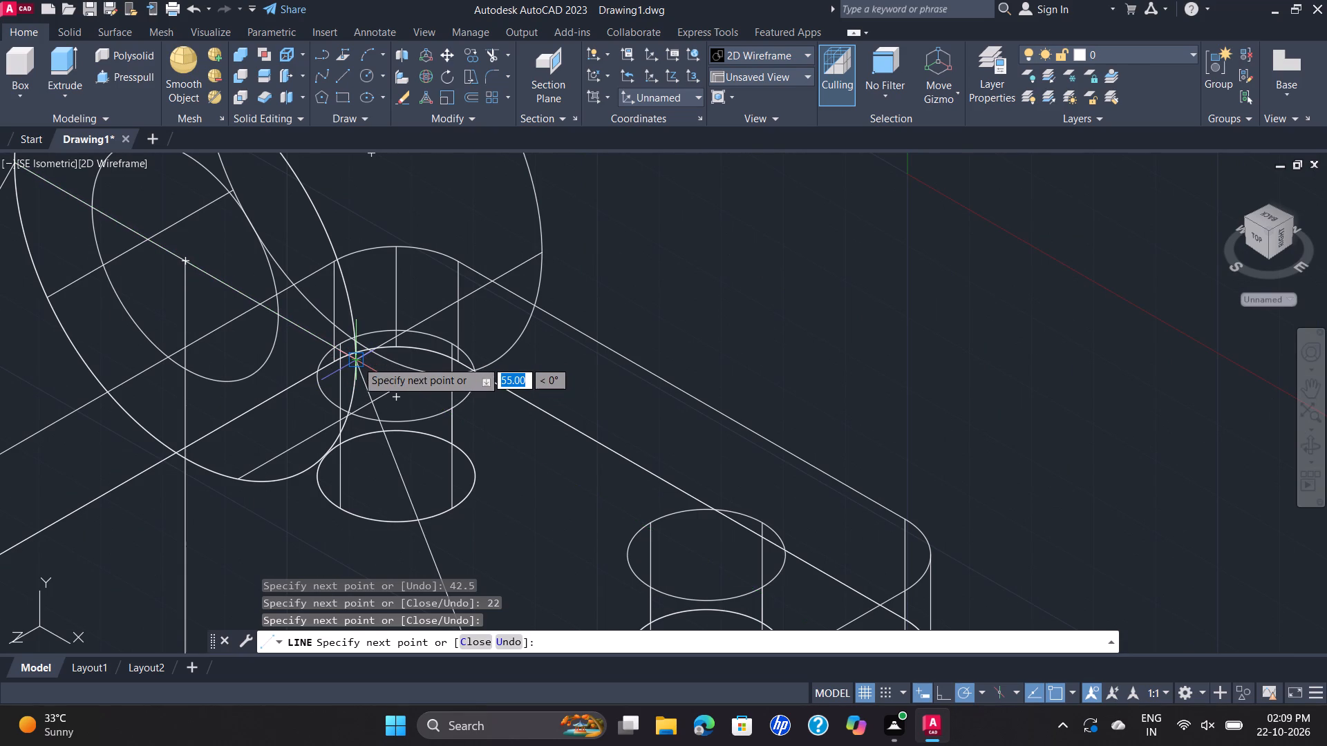
click(357, 361)
key(Escape)
Draw a line across the plate's top joining the lower ends of the two 22 verticals.
scroll(581, 314, down, 2)
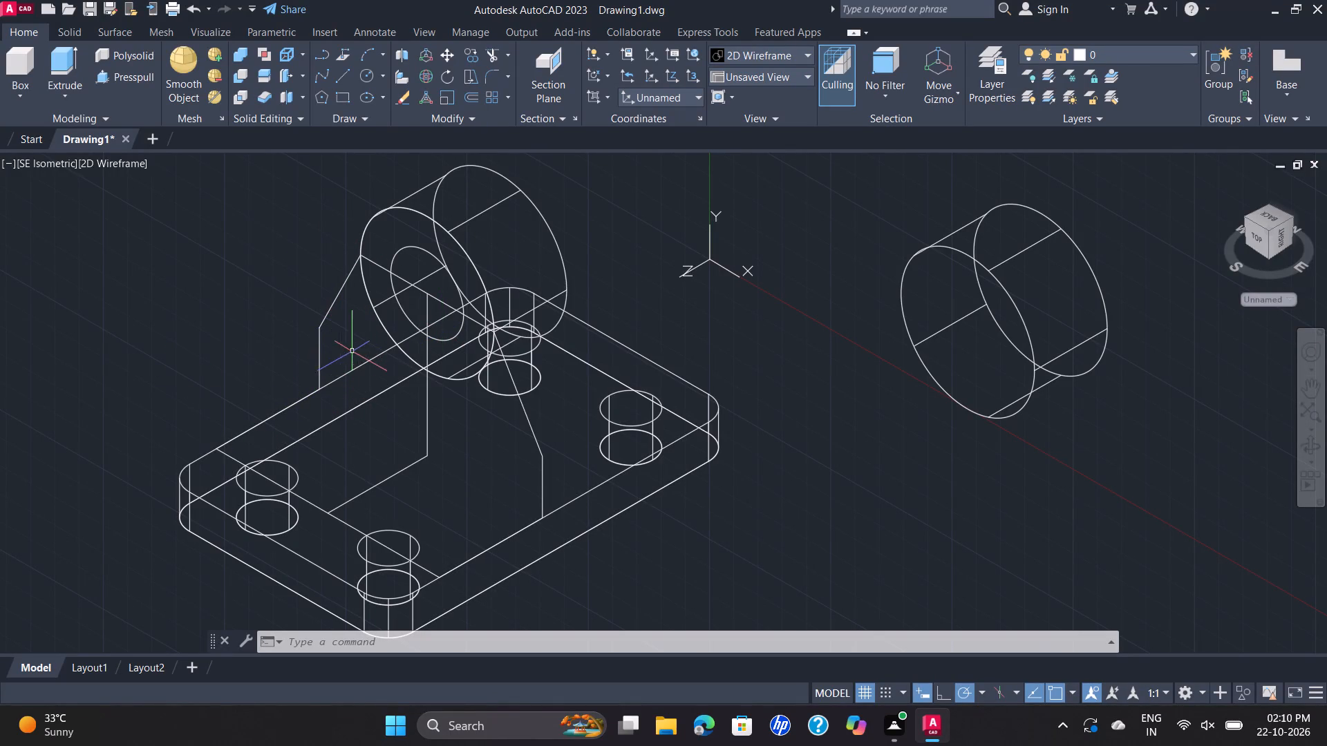
click(350, 68)
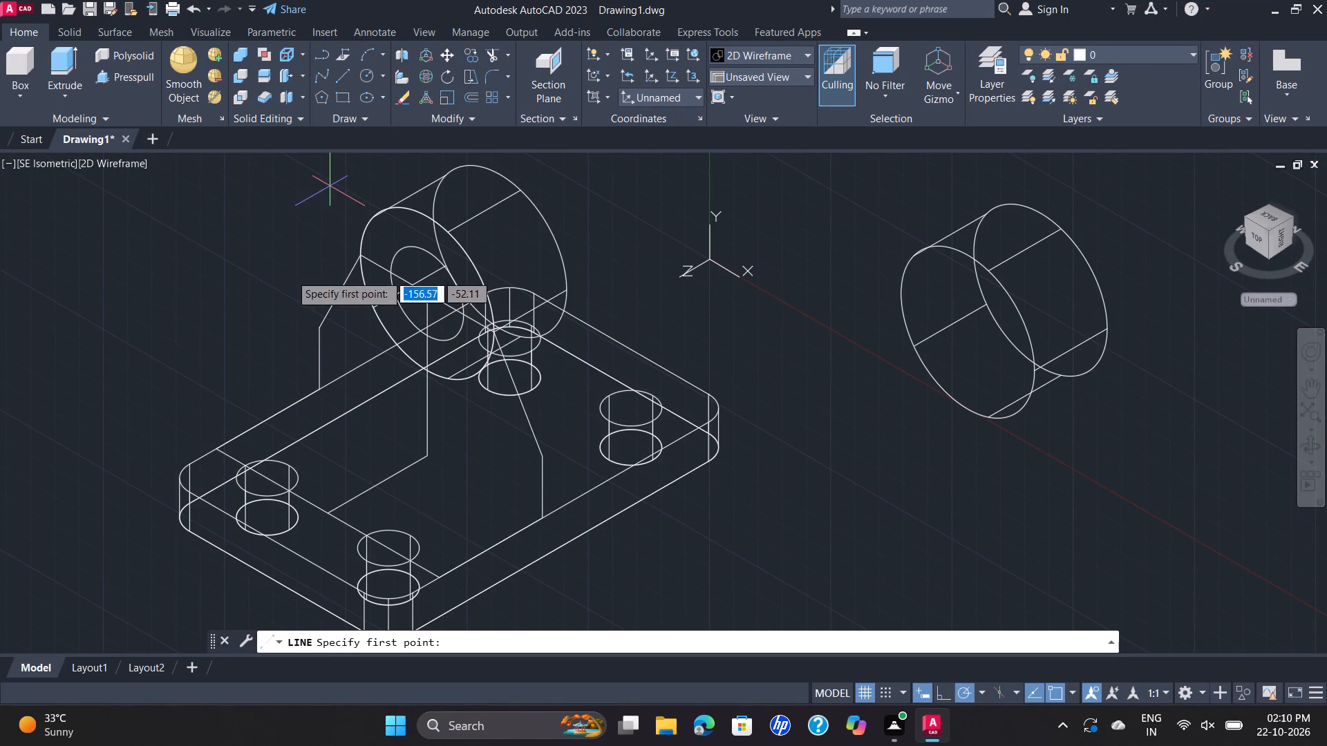
click(322, 390)
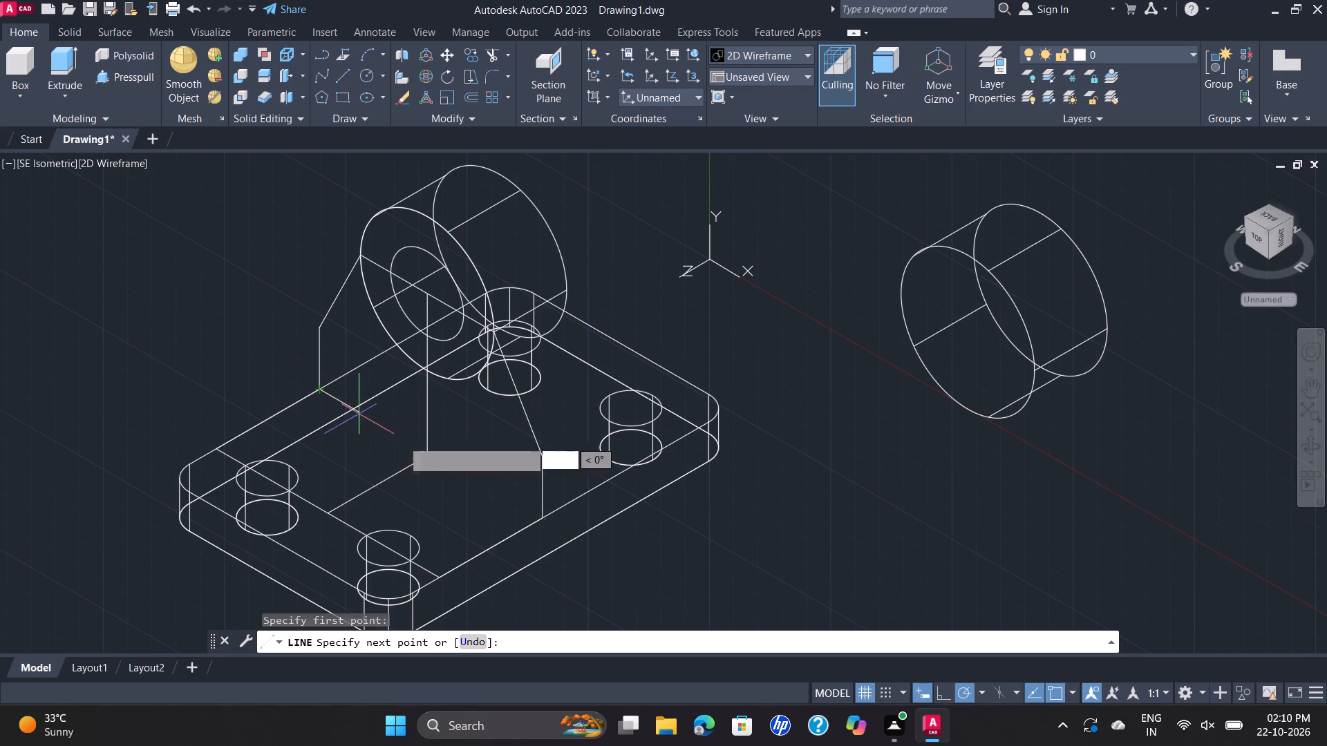
click(543, 515)
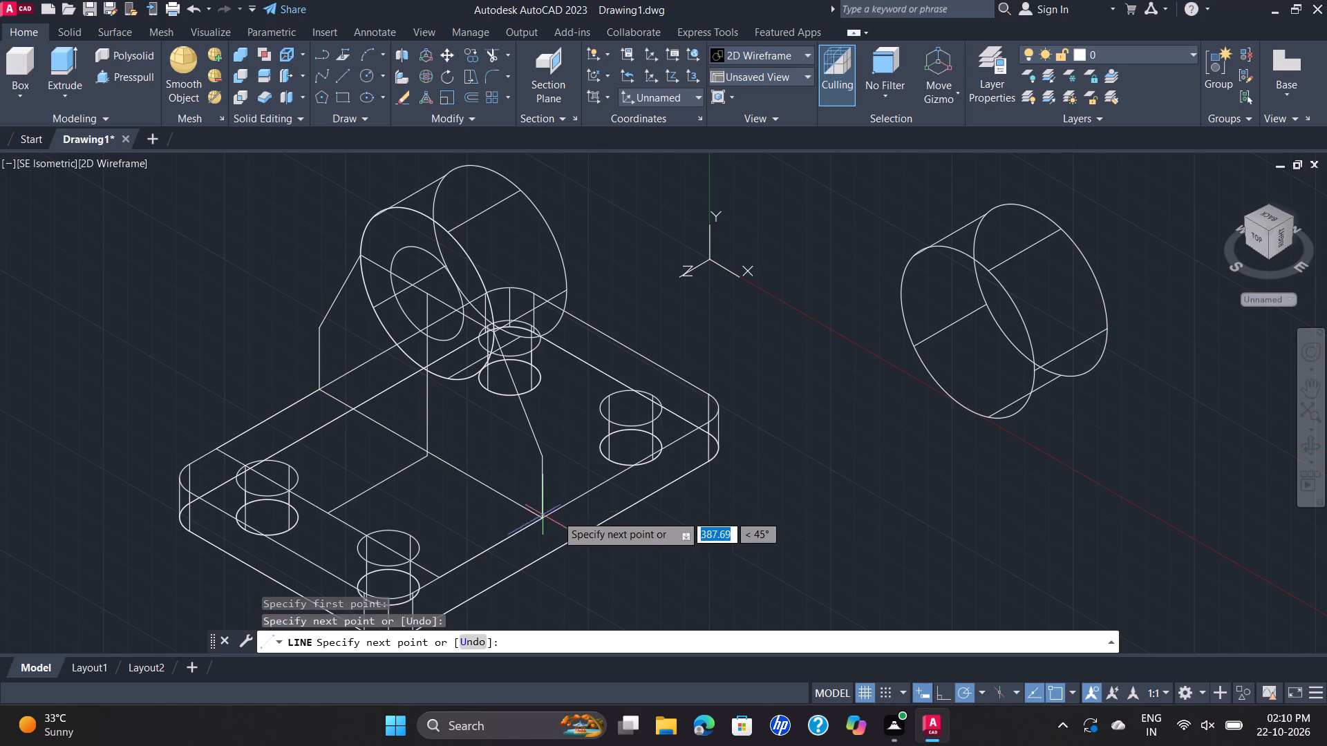
Erase the vertical construction line running from the cylinder's front face centre down to the plate.
key(Escape)
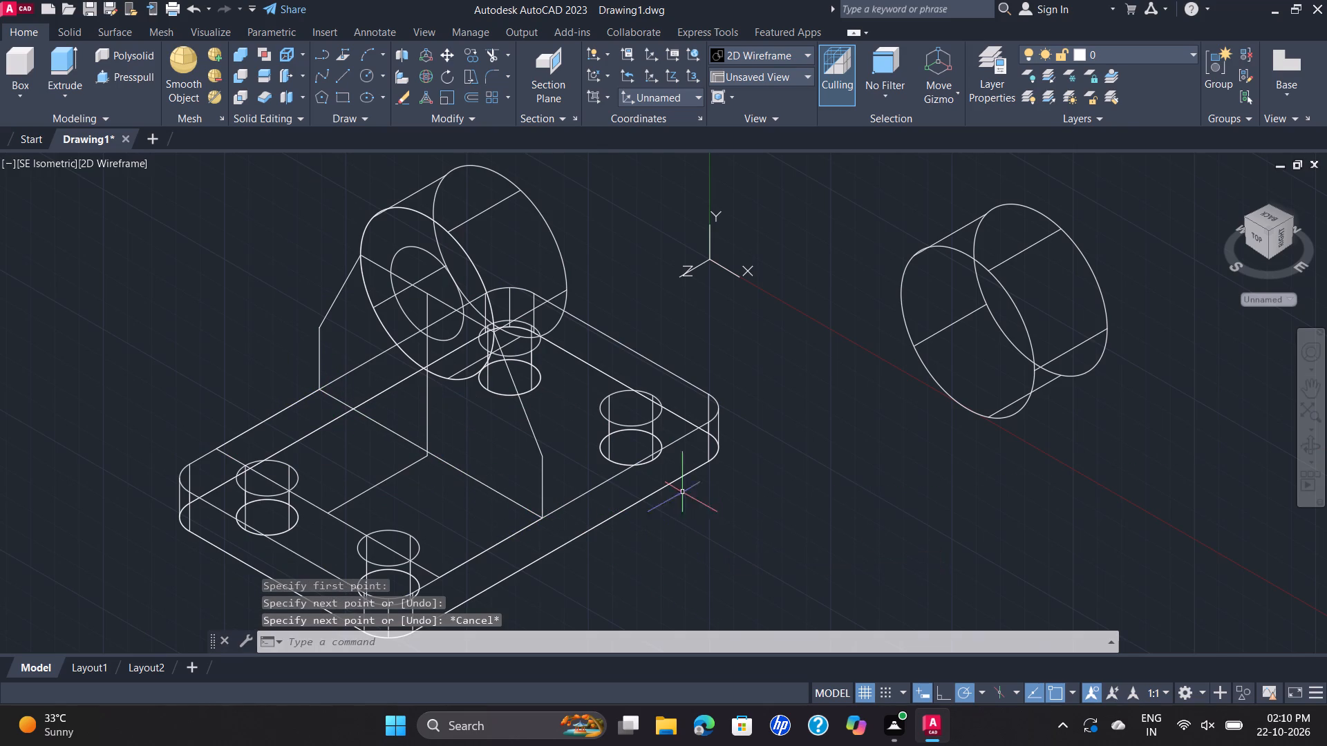
click(422, 405)
click(420, 404)
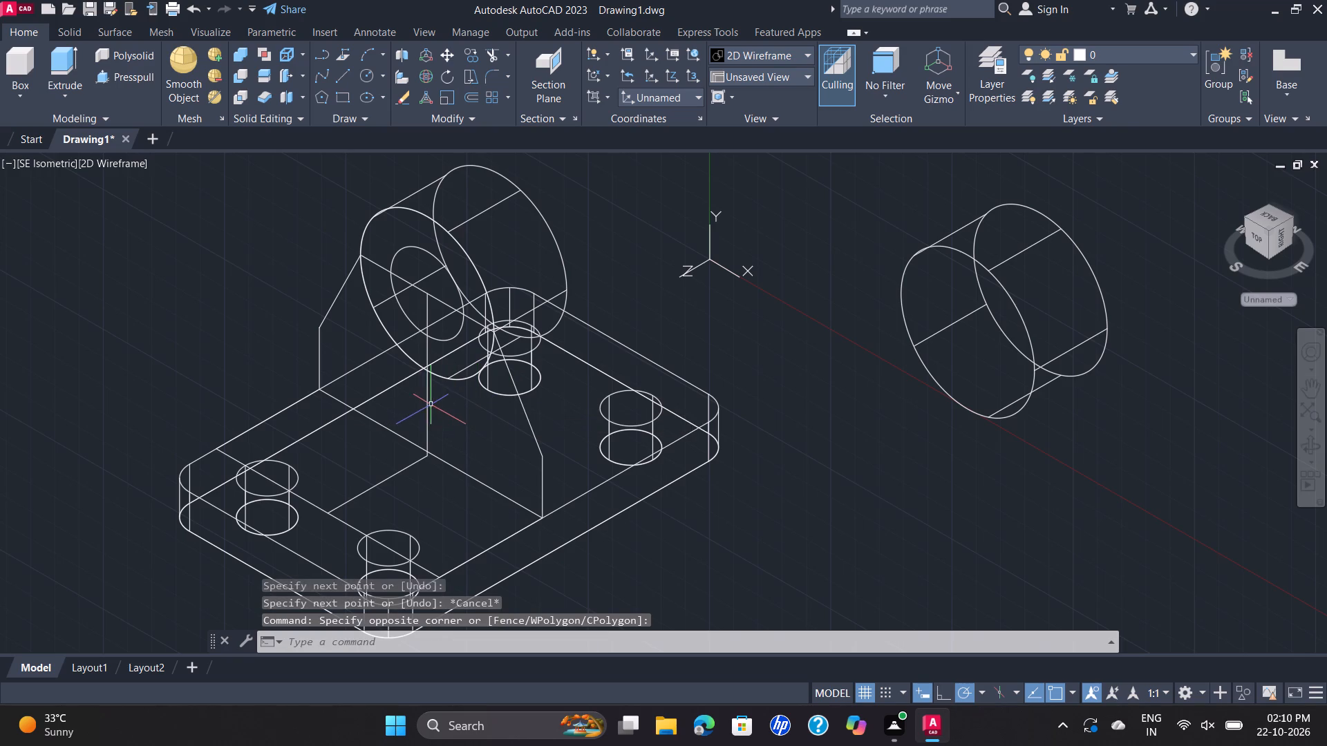
click(425, 404)
key(Delete)
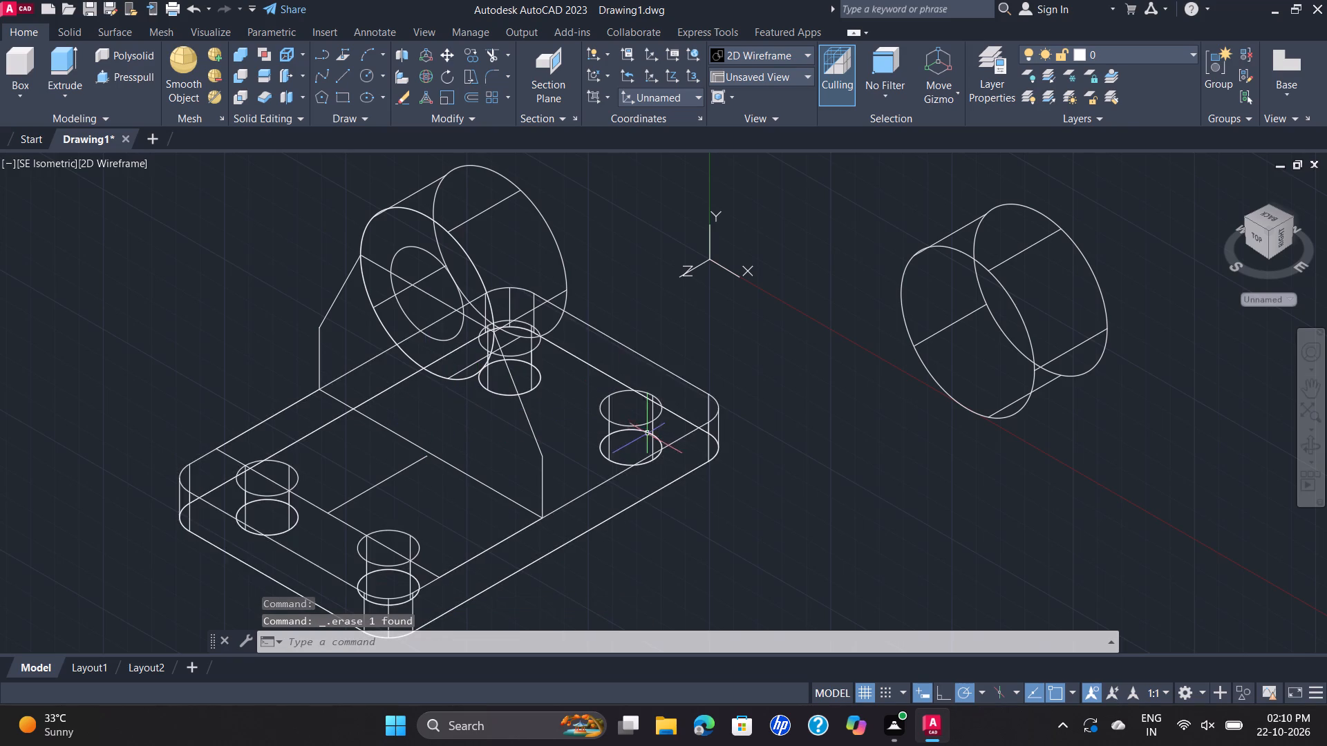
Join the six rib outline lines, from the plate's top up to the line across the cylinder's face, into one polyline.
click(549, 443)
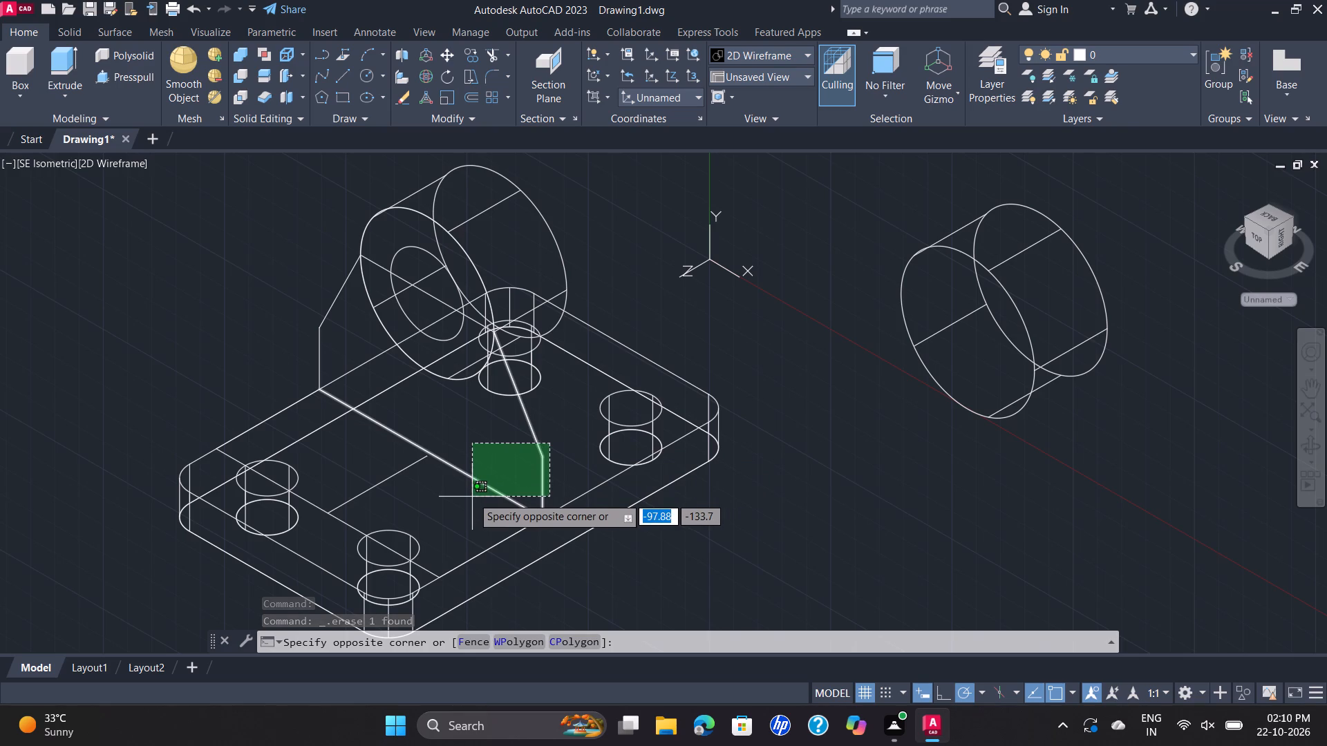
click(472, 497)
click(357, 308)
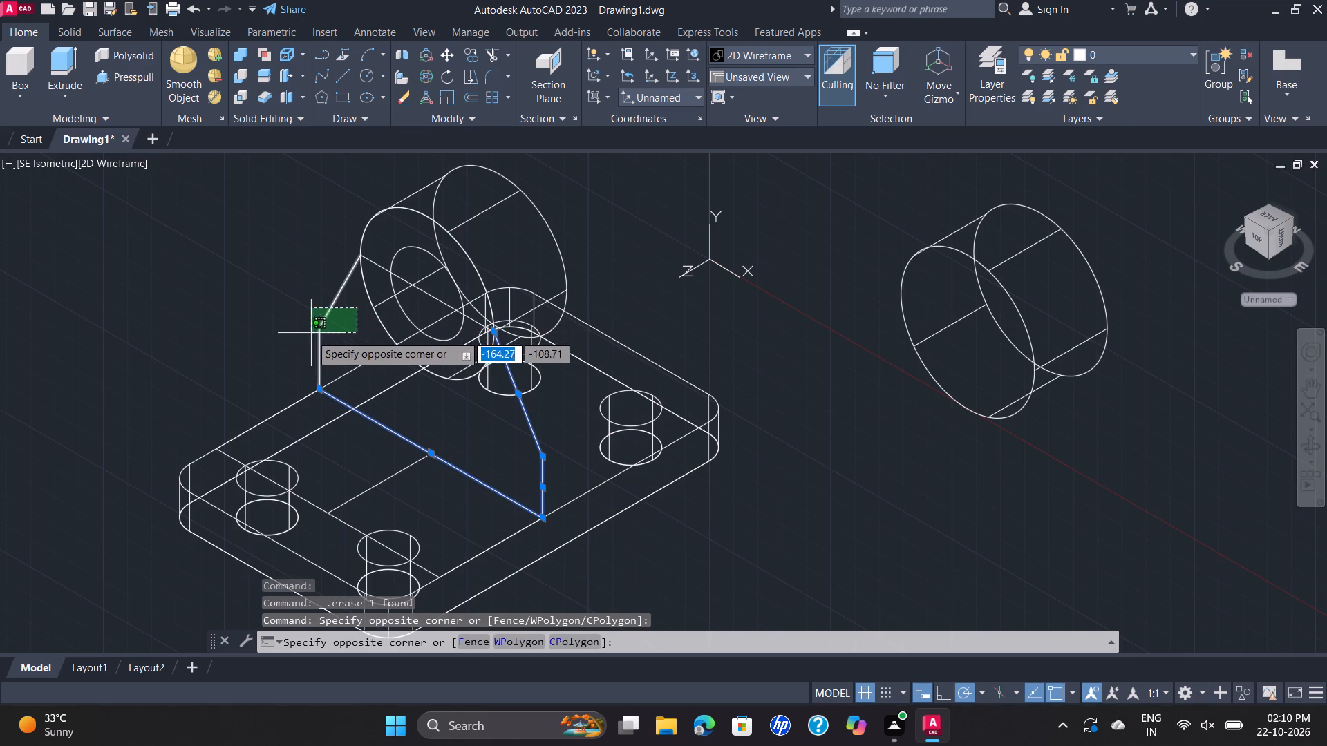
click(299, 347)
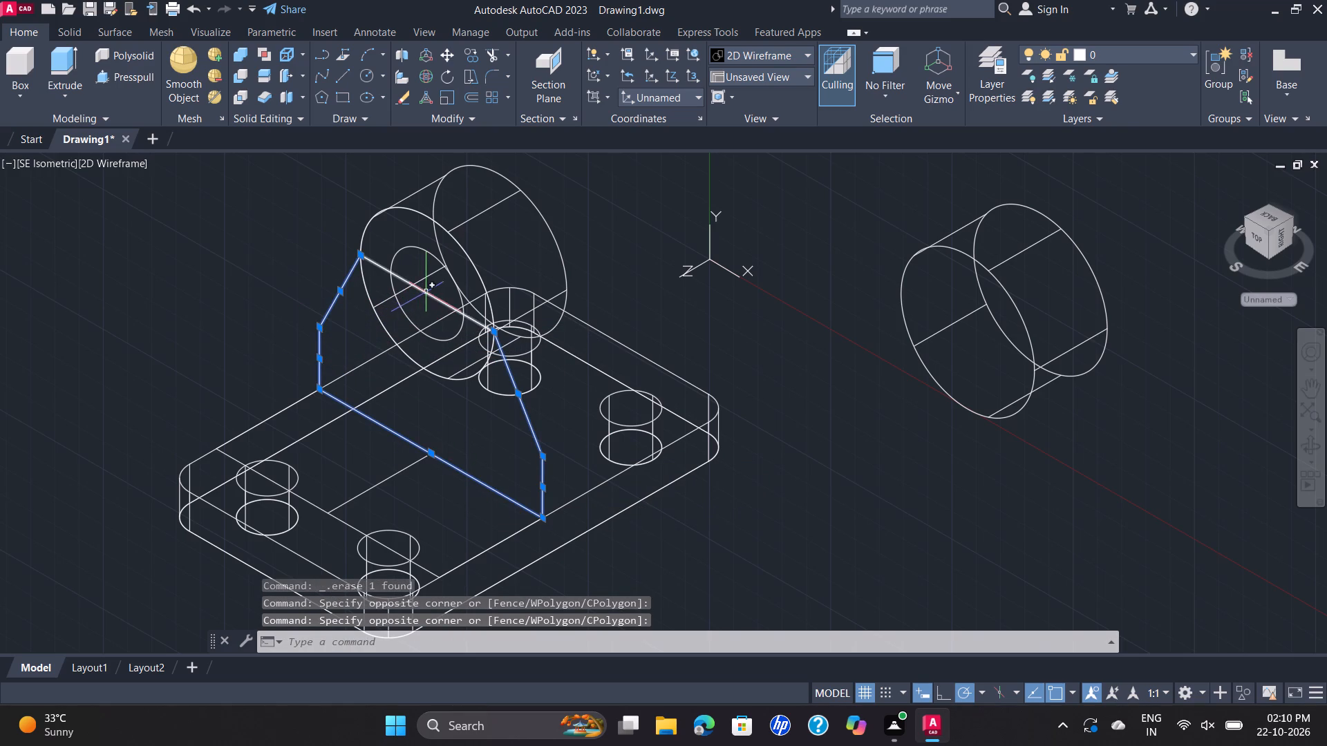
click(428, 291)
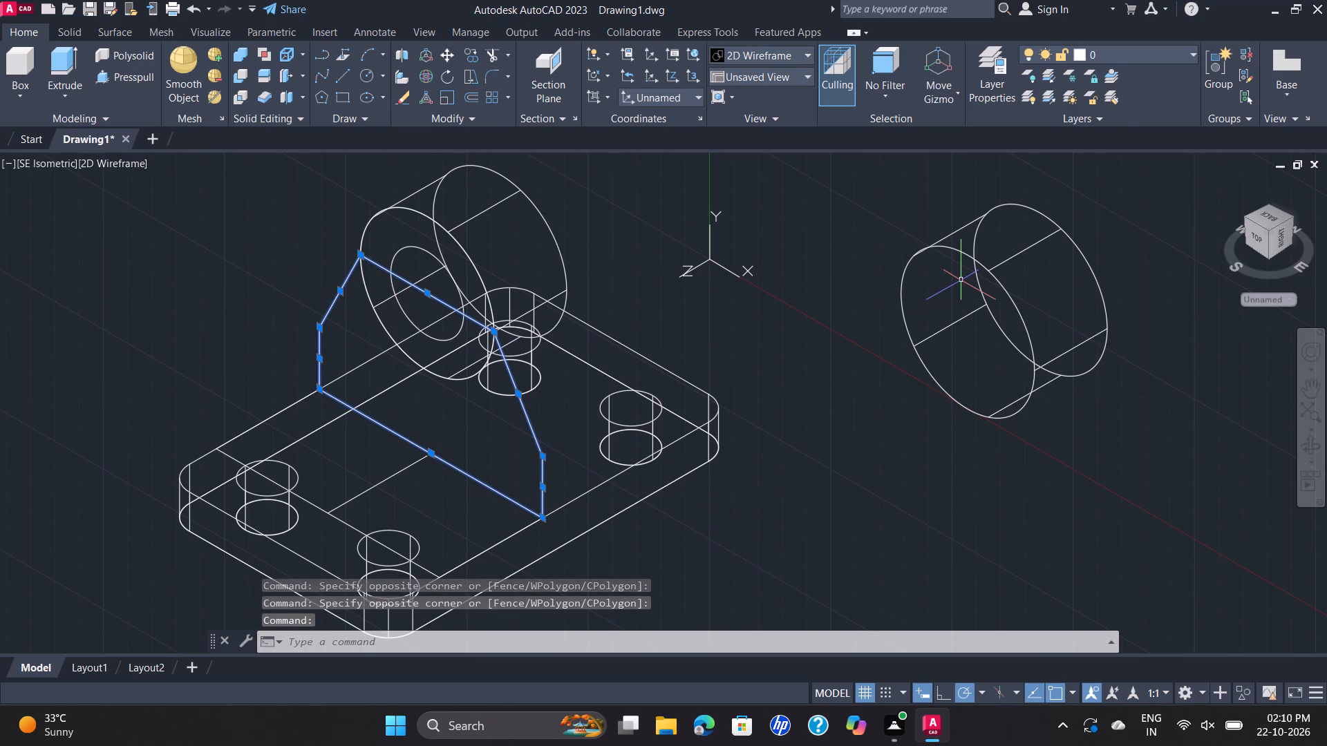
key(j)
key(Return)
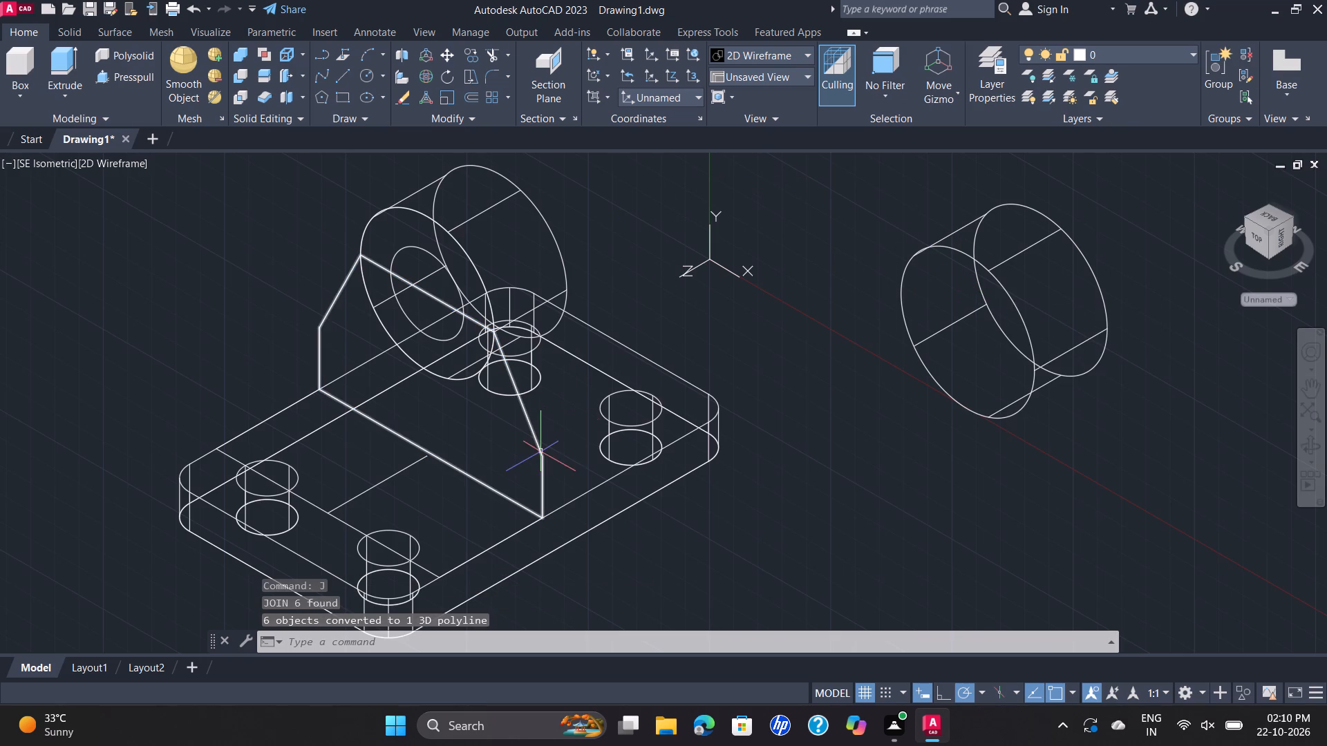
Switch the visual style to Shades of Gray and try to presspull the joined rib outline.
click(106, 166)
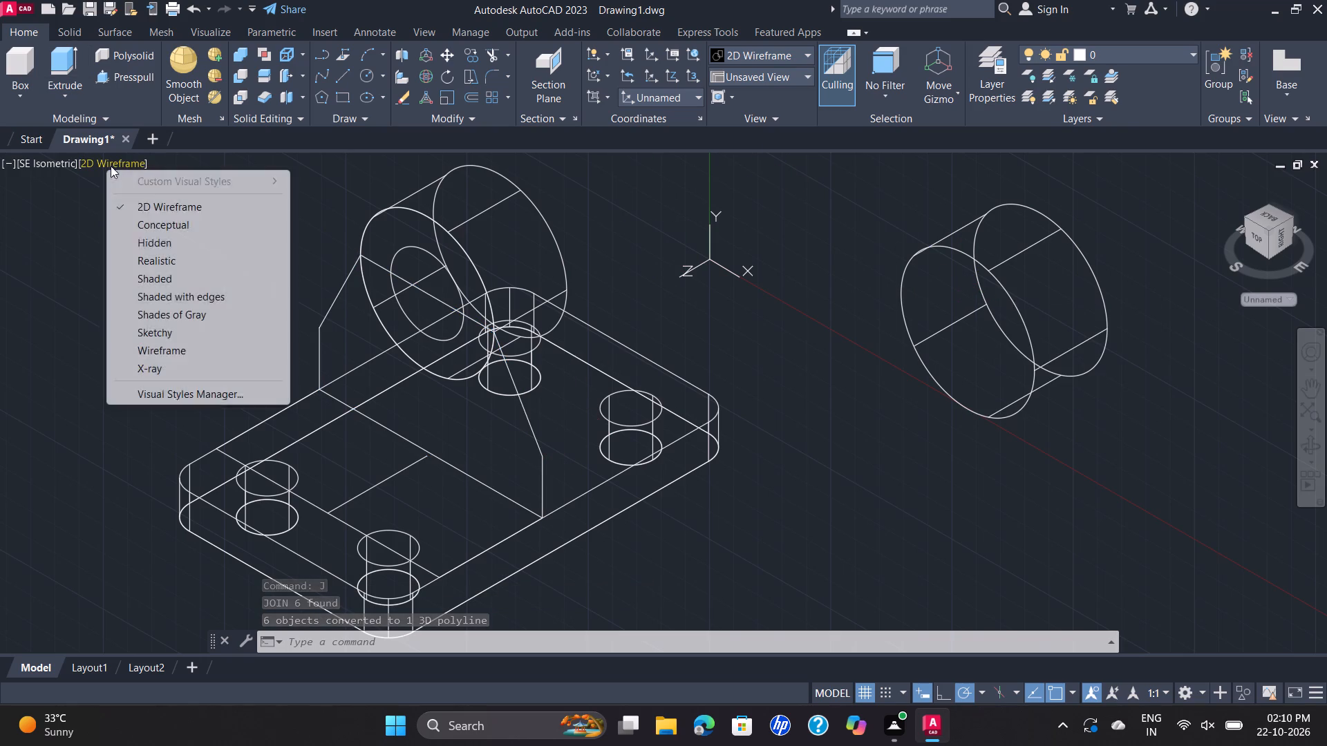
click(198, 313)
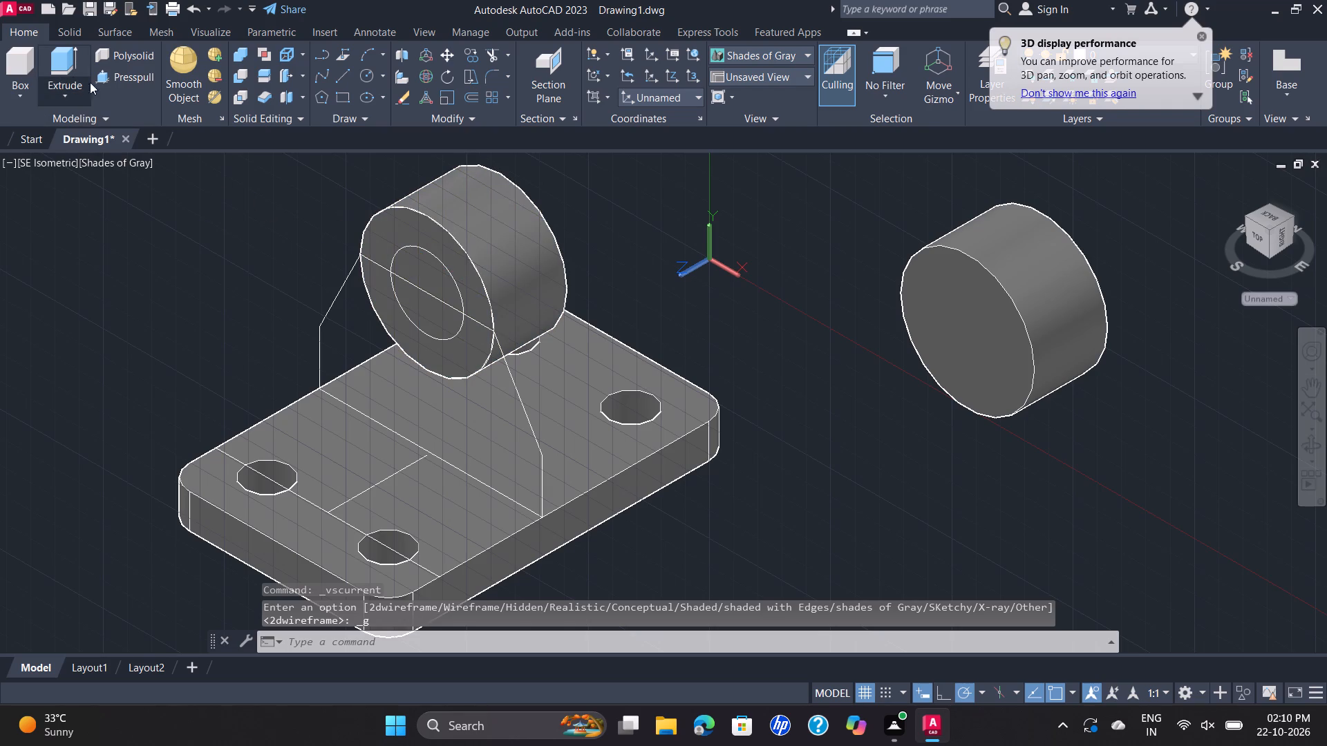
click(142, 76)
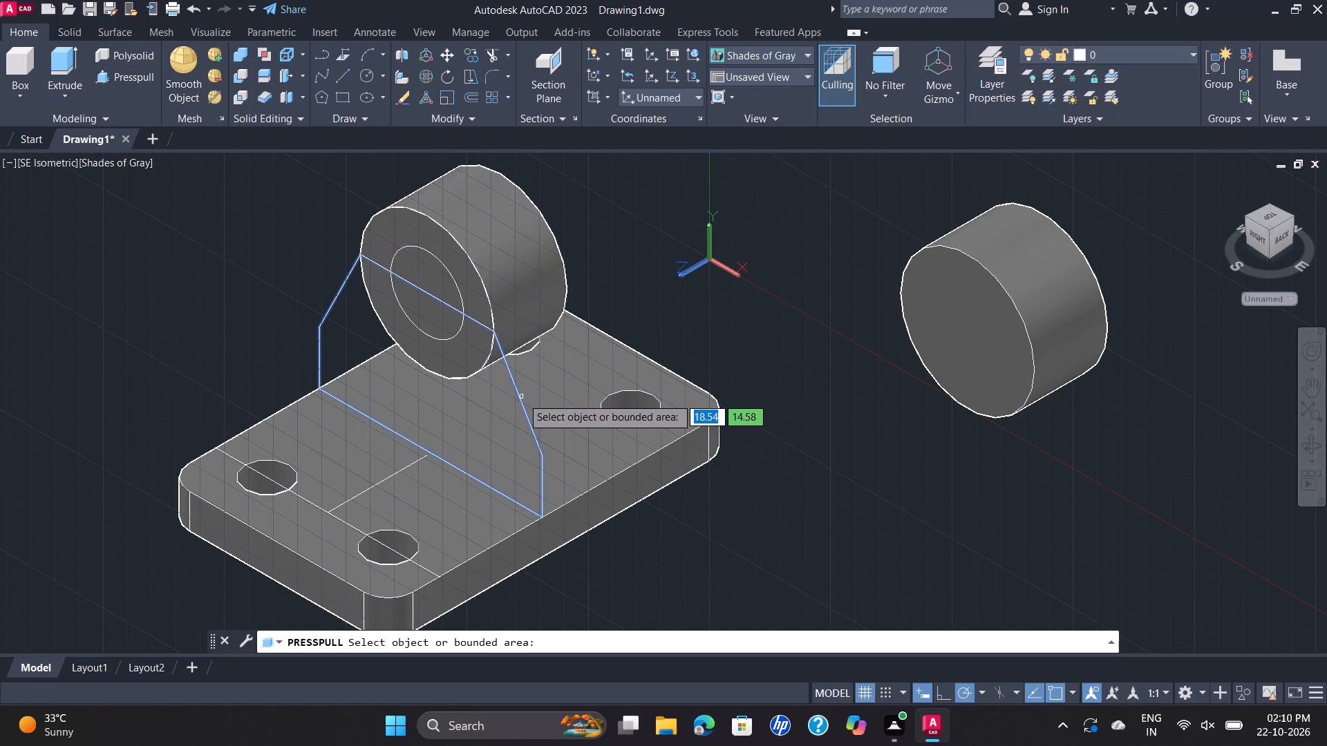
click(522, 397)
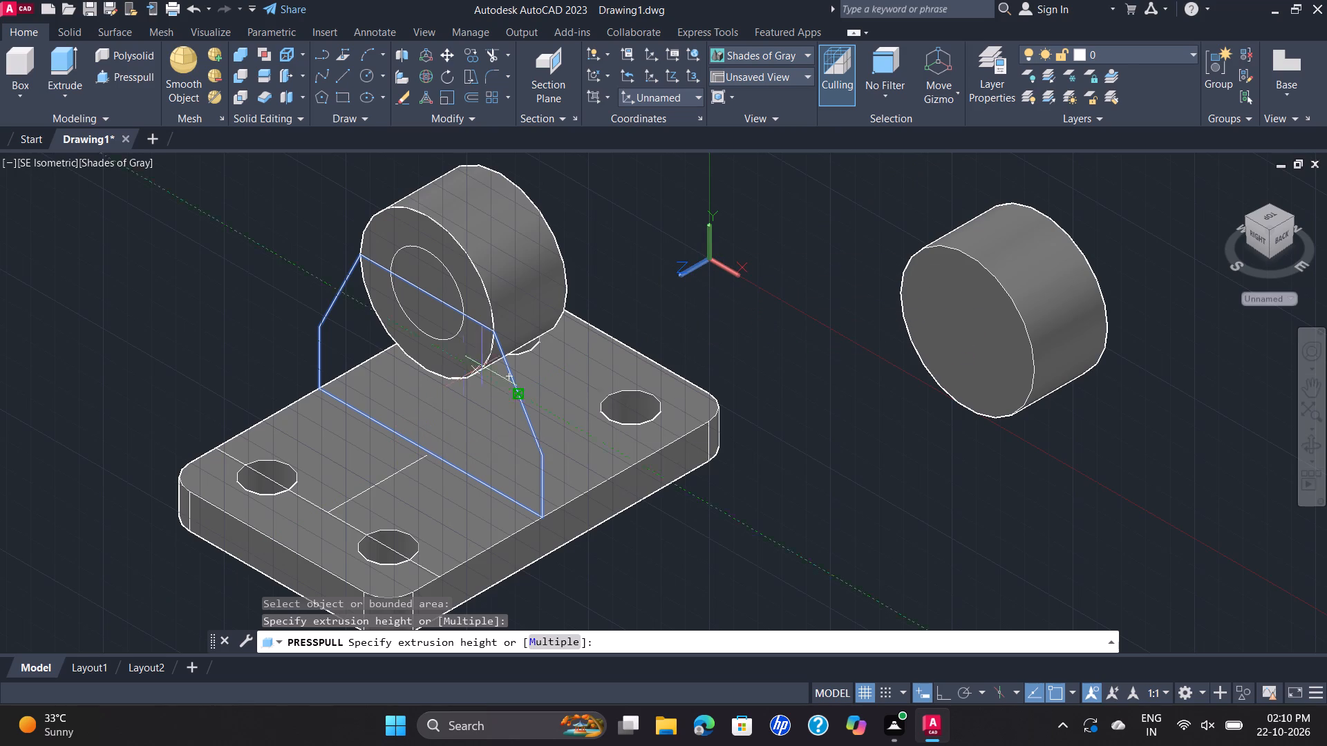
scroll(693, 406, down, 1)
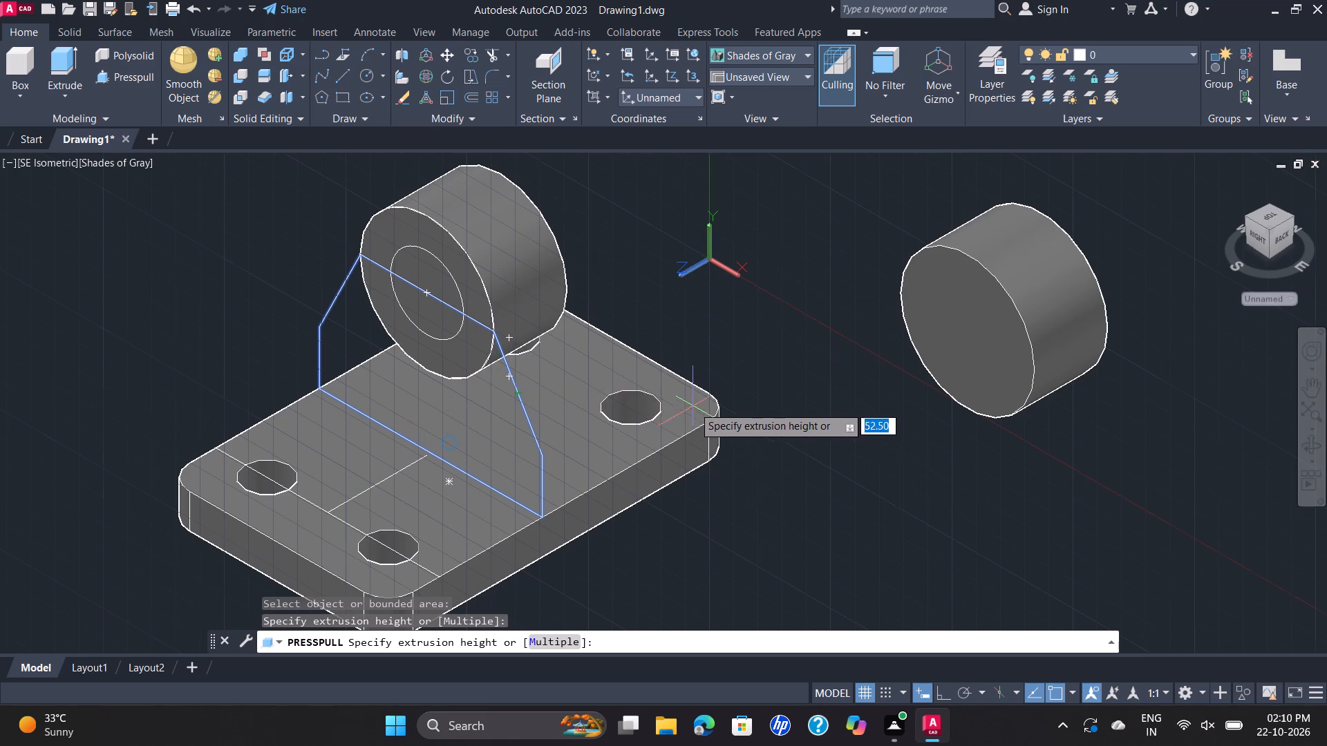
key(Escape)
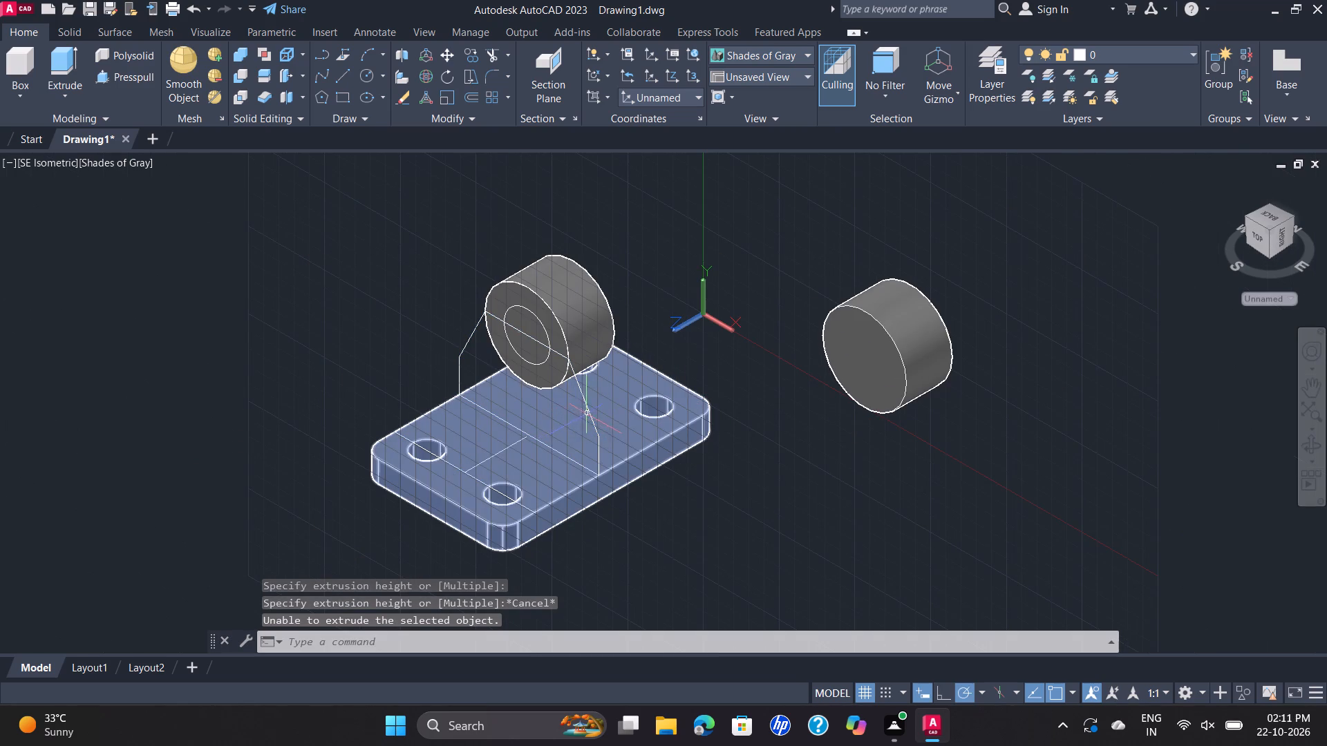
Copy the joined rib outline to the empty space below the separate cylinder.
click(588, 414)
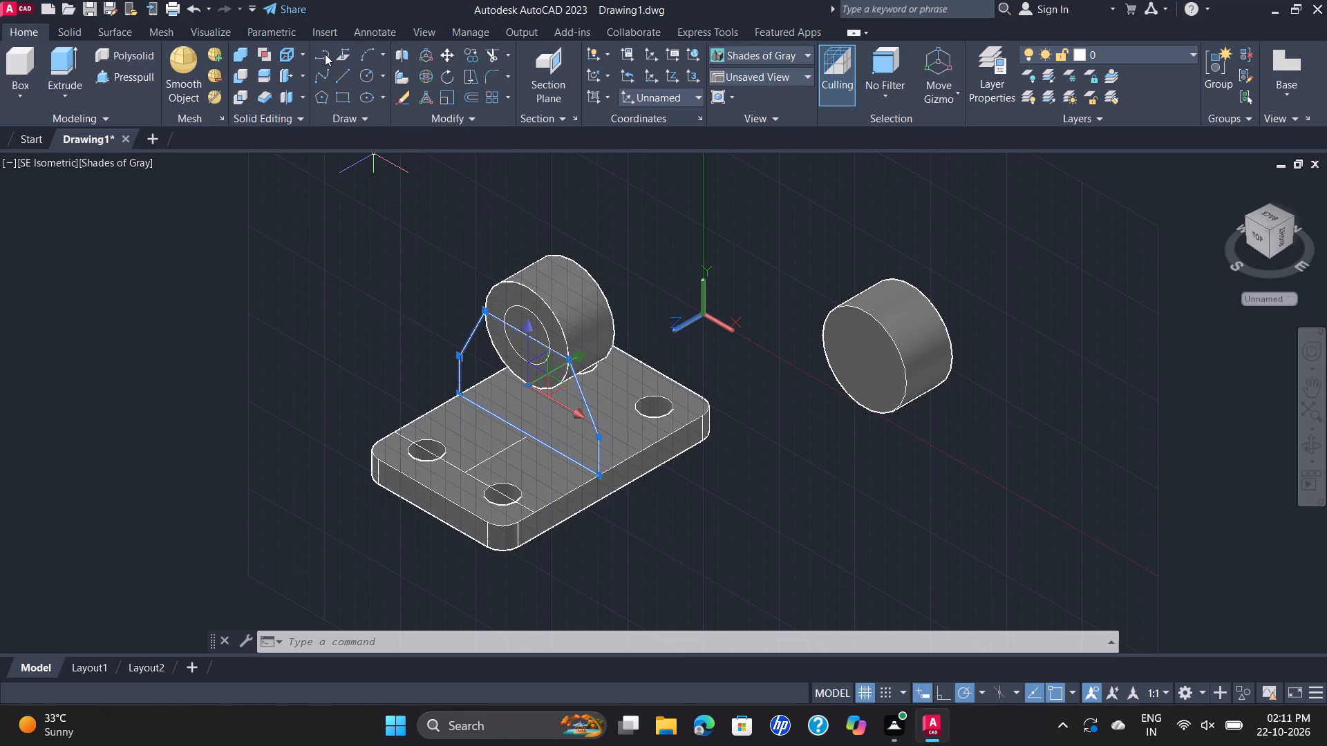
click(473, 51)
click(576, 389)
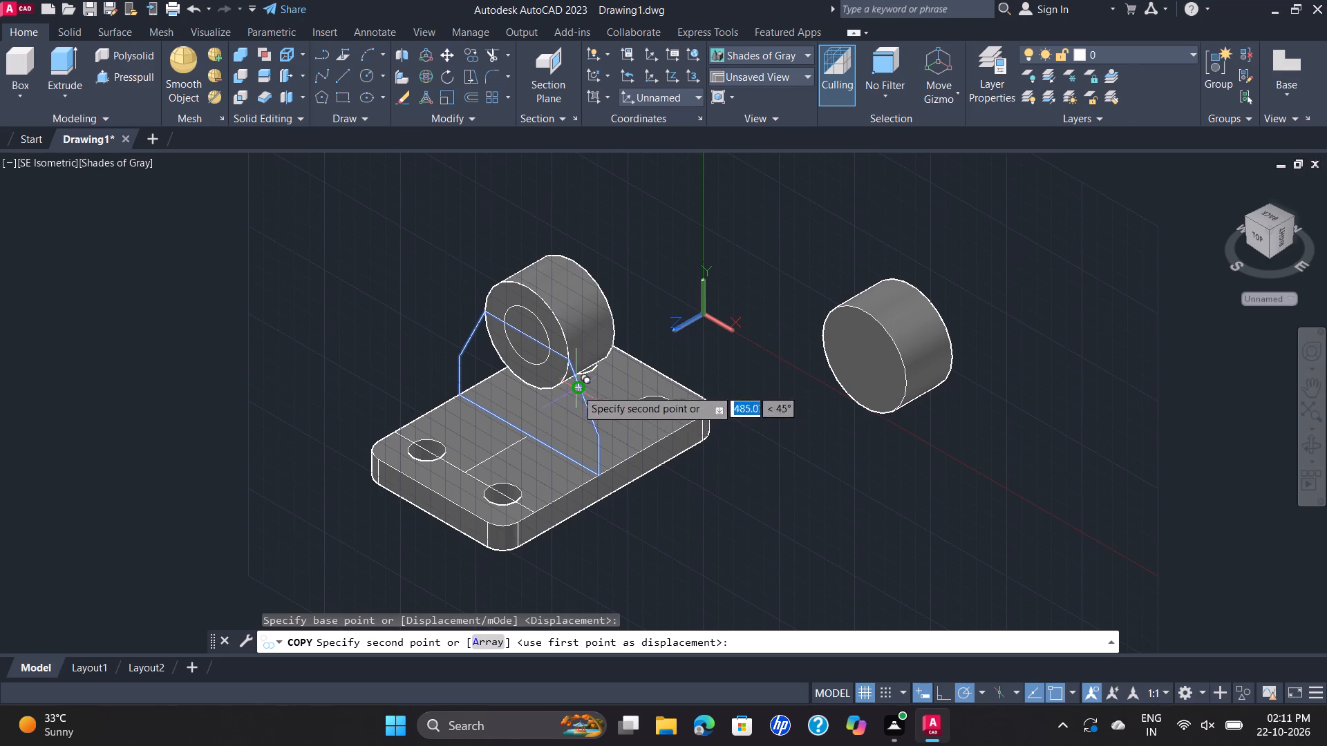
click(941, 499)
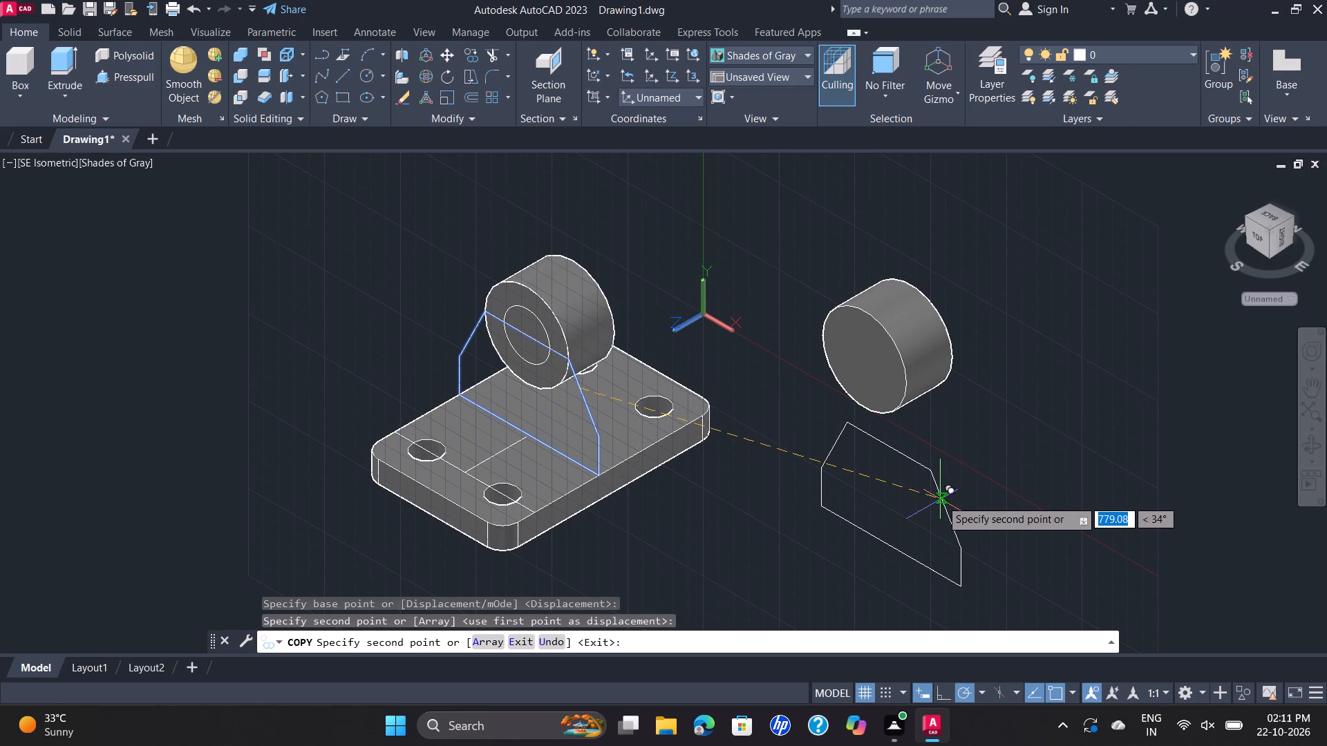
key(grave)
key(Escape)
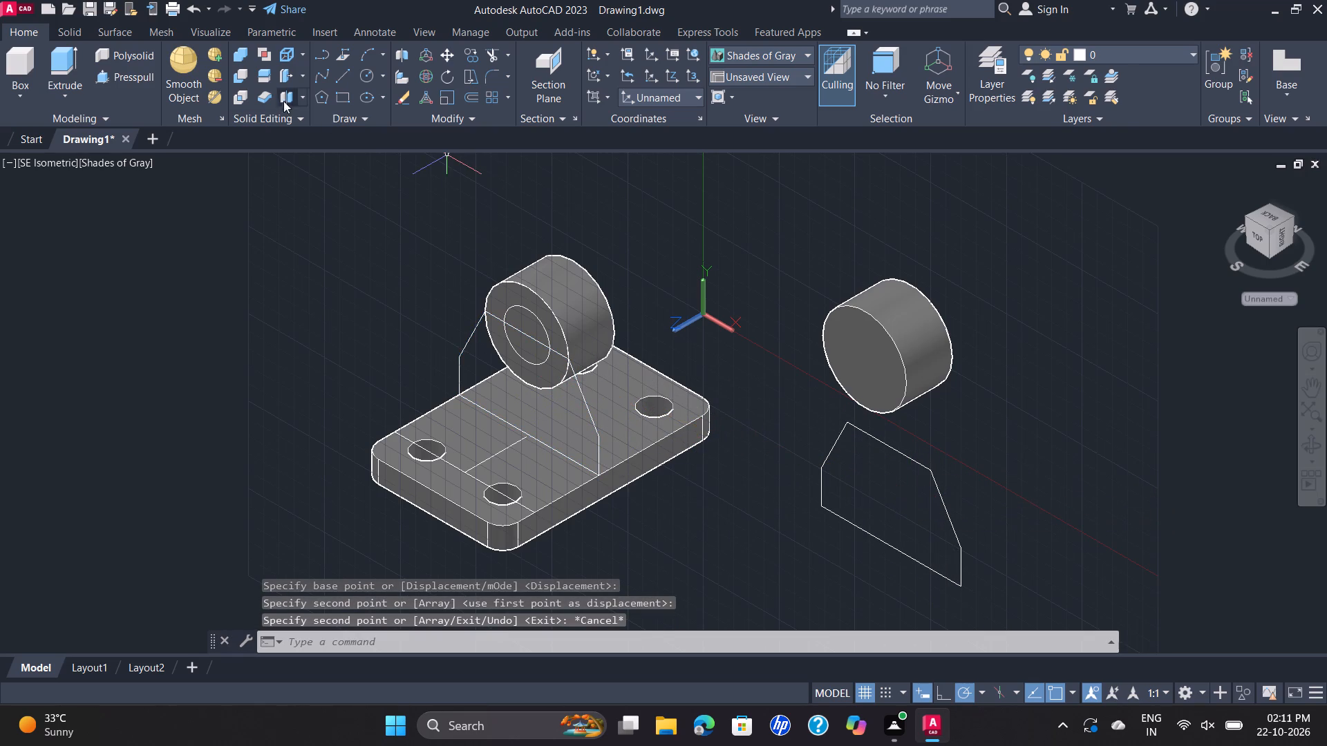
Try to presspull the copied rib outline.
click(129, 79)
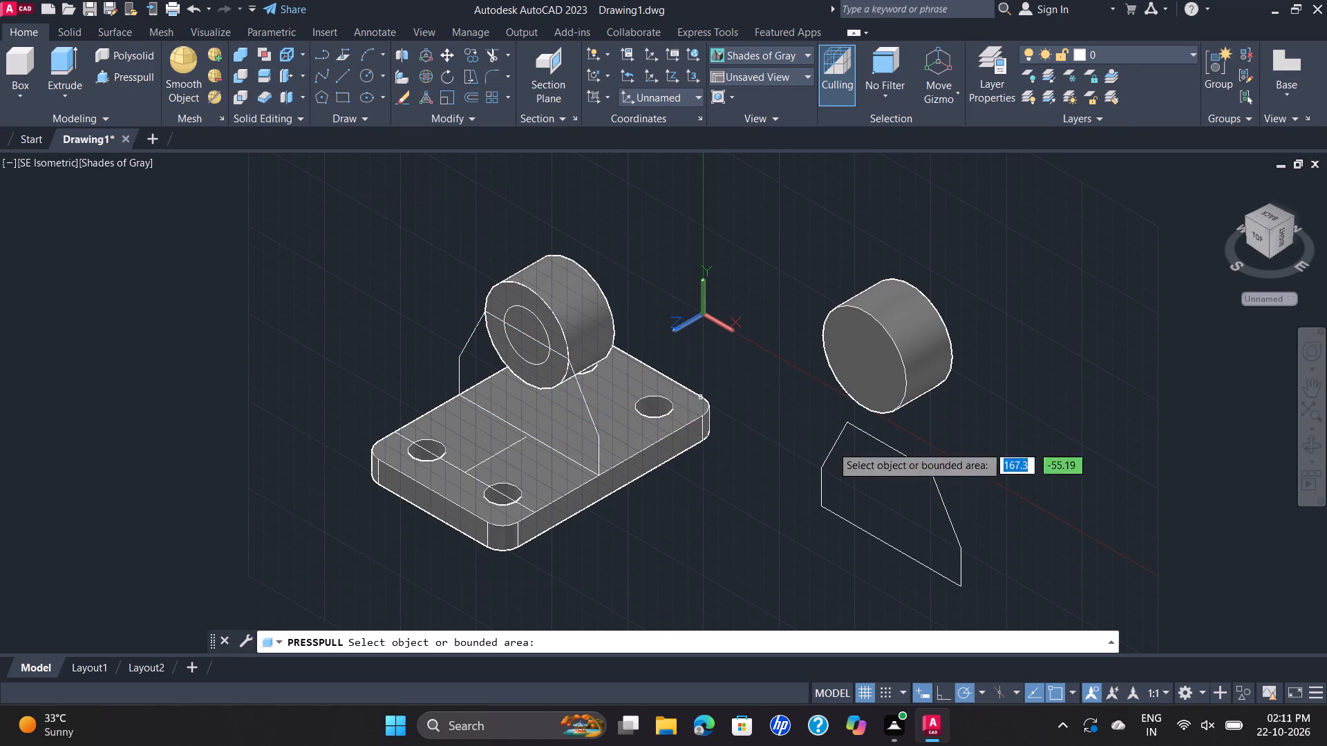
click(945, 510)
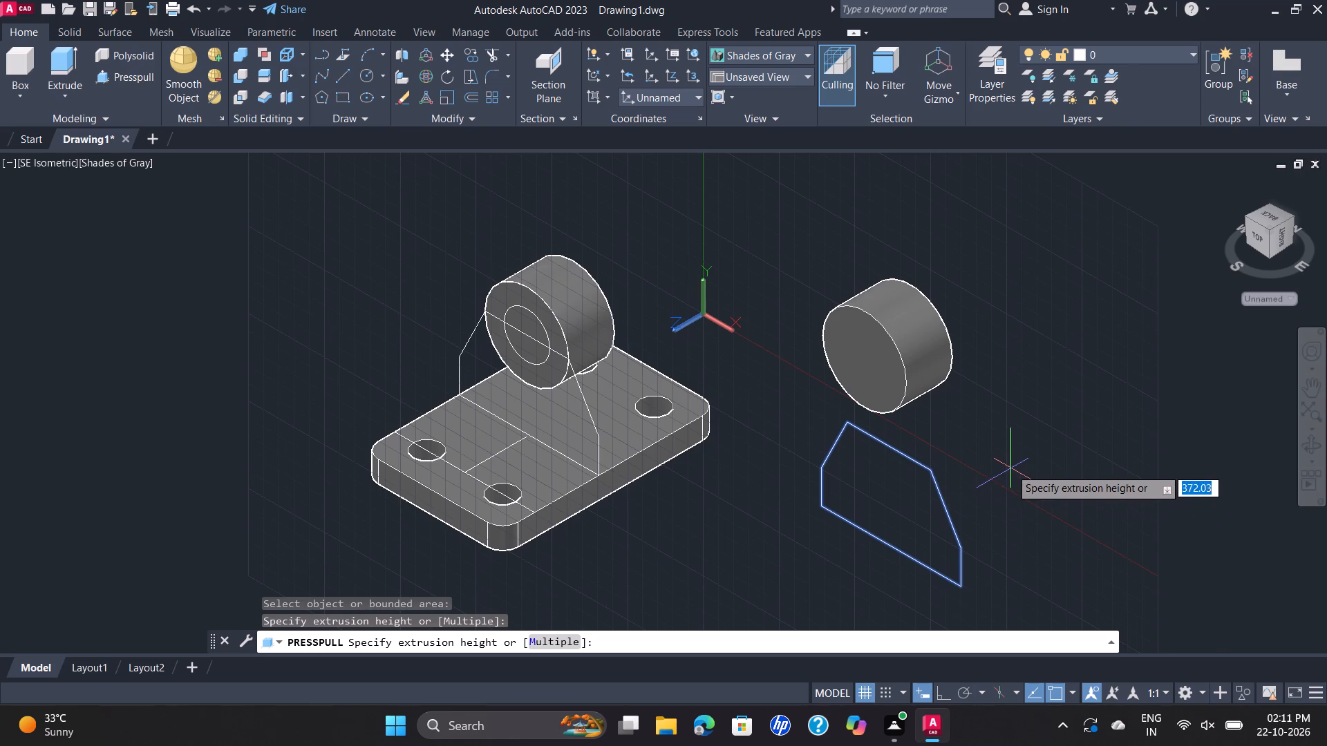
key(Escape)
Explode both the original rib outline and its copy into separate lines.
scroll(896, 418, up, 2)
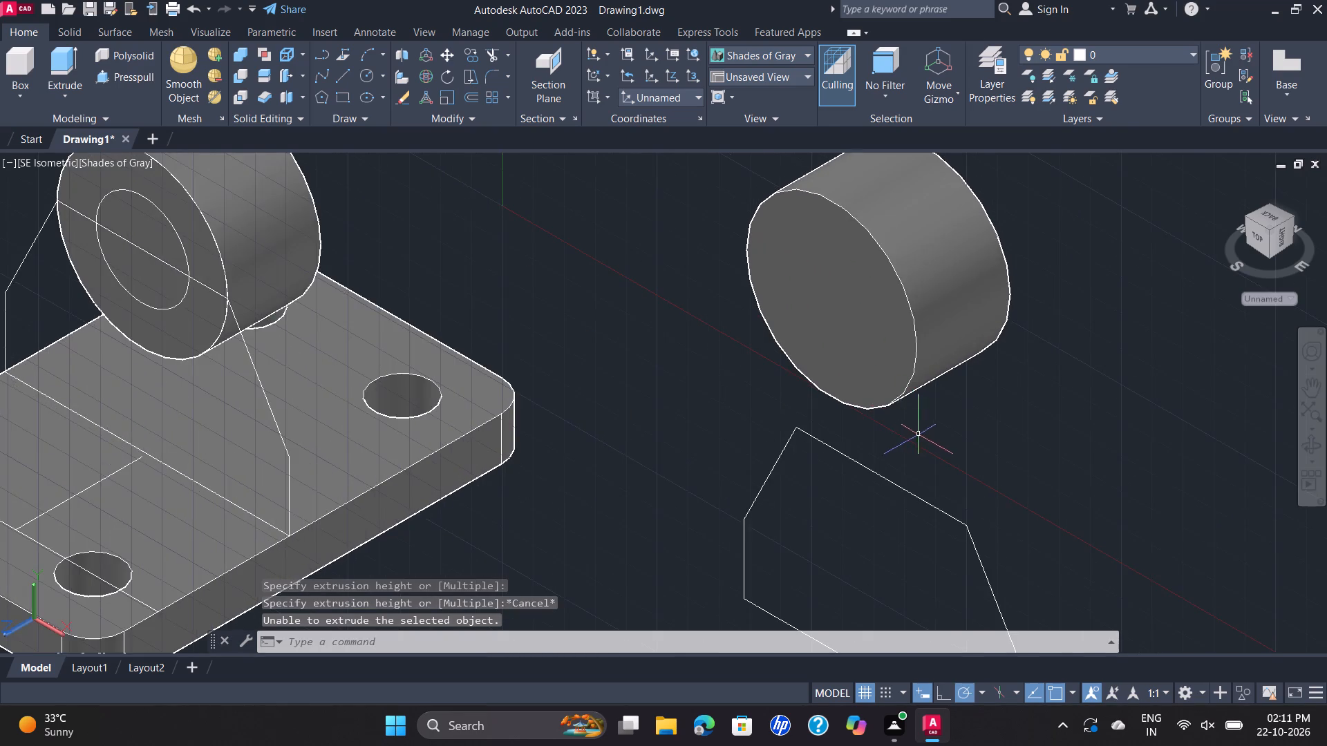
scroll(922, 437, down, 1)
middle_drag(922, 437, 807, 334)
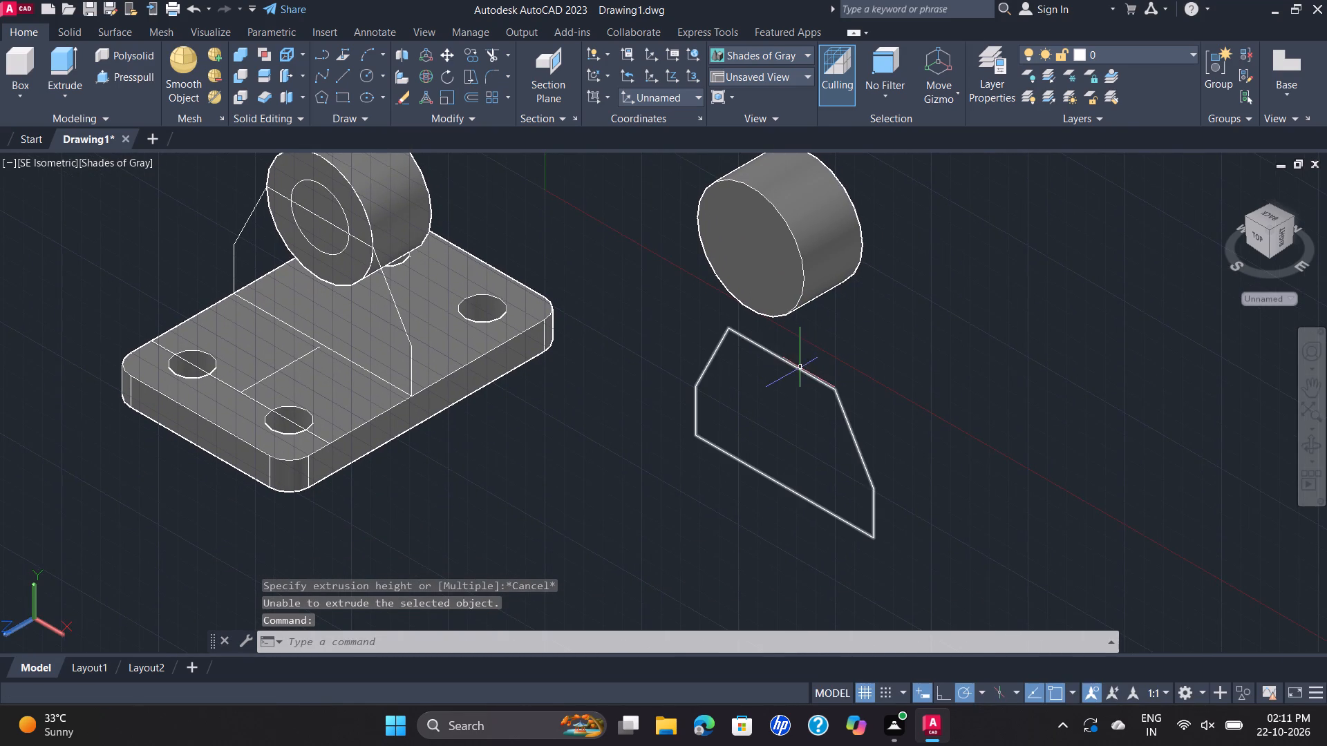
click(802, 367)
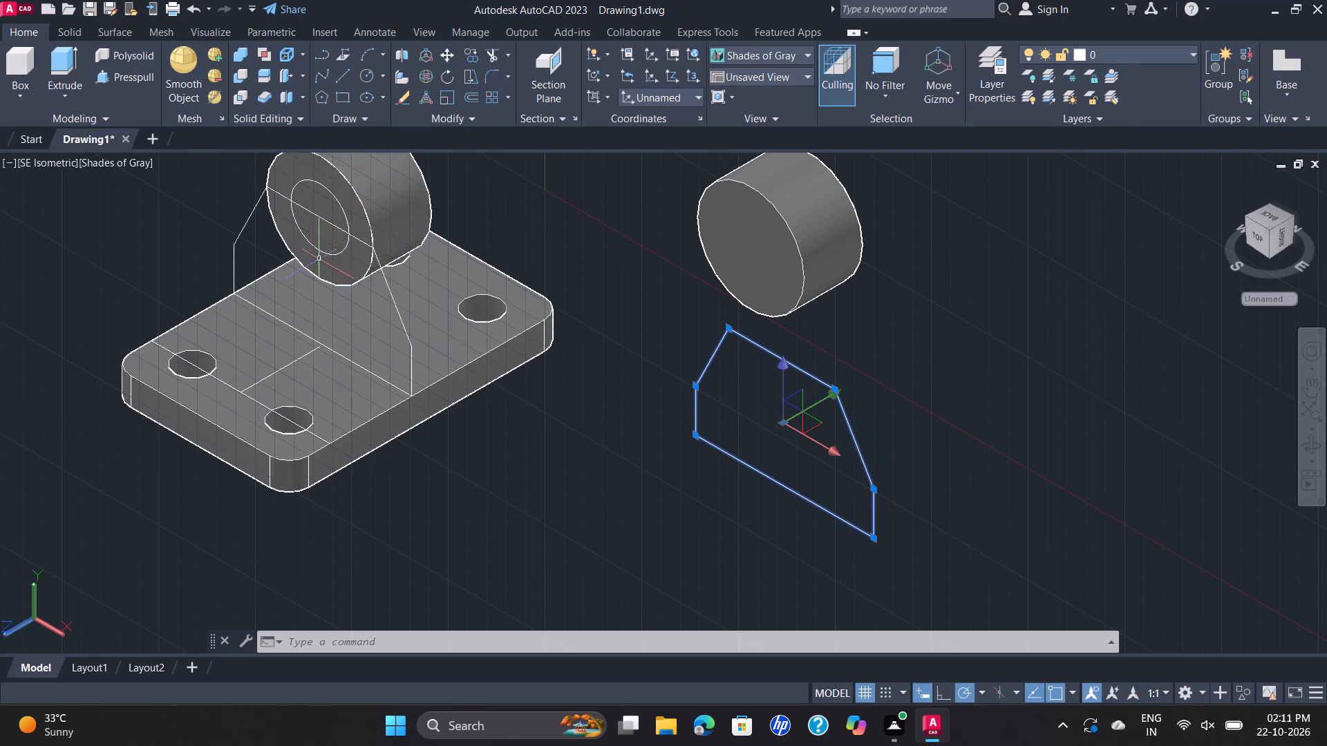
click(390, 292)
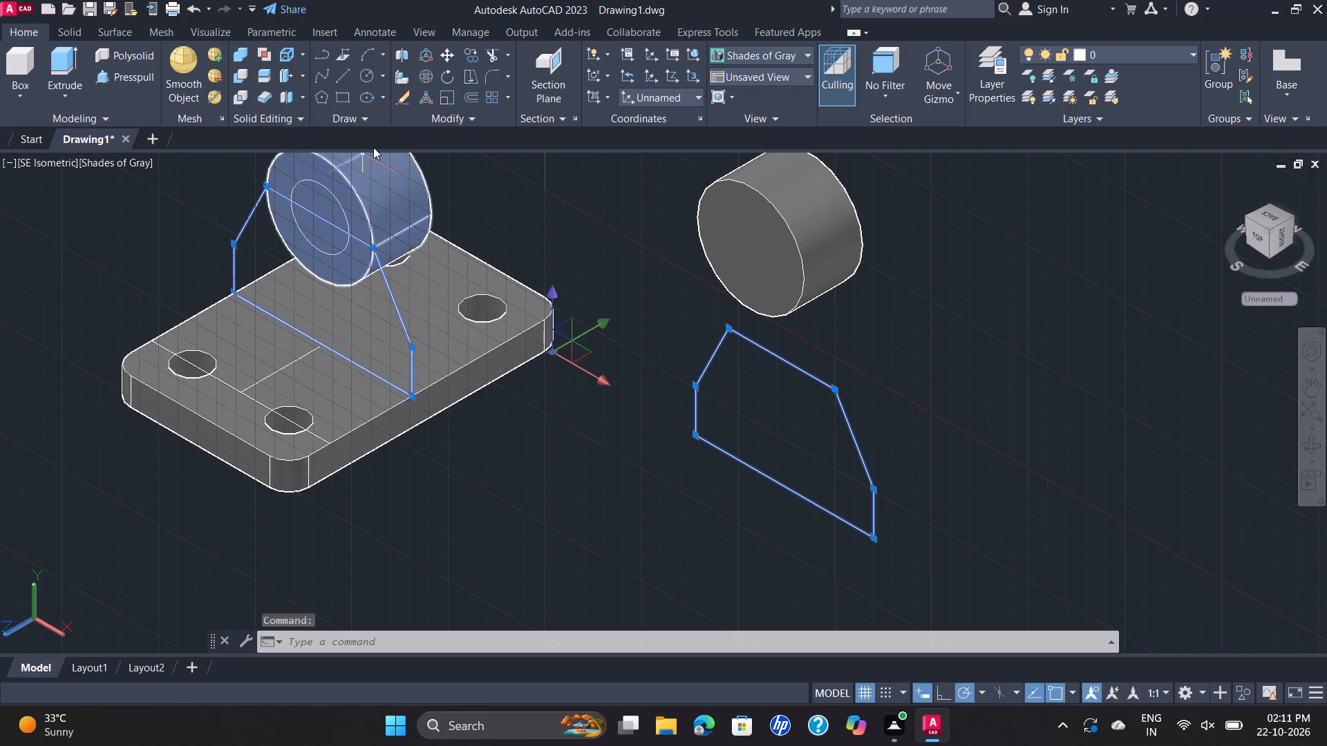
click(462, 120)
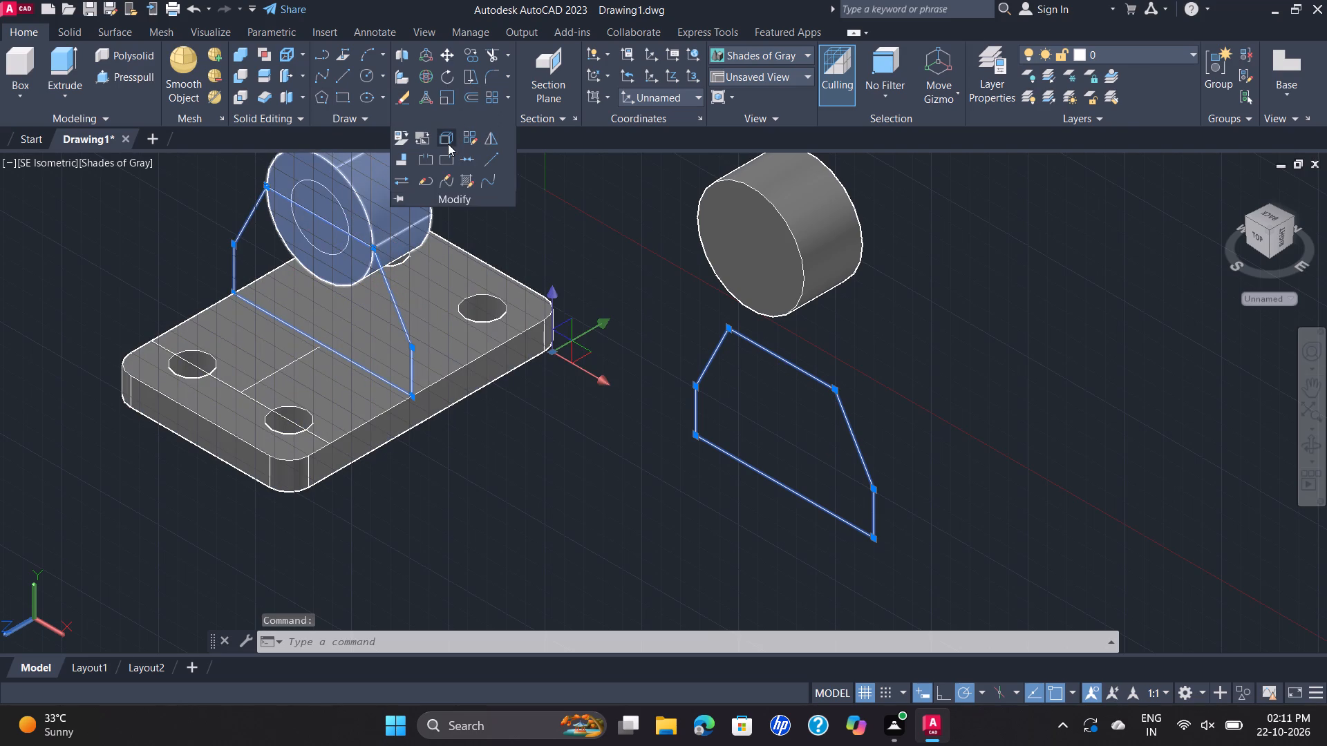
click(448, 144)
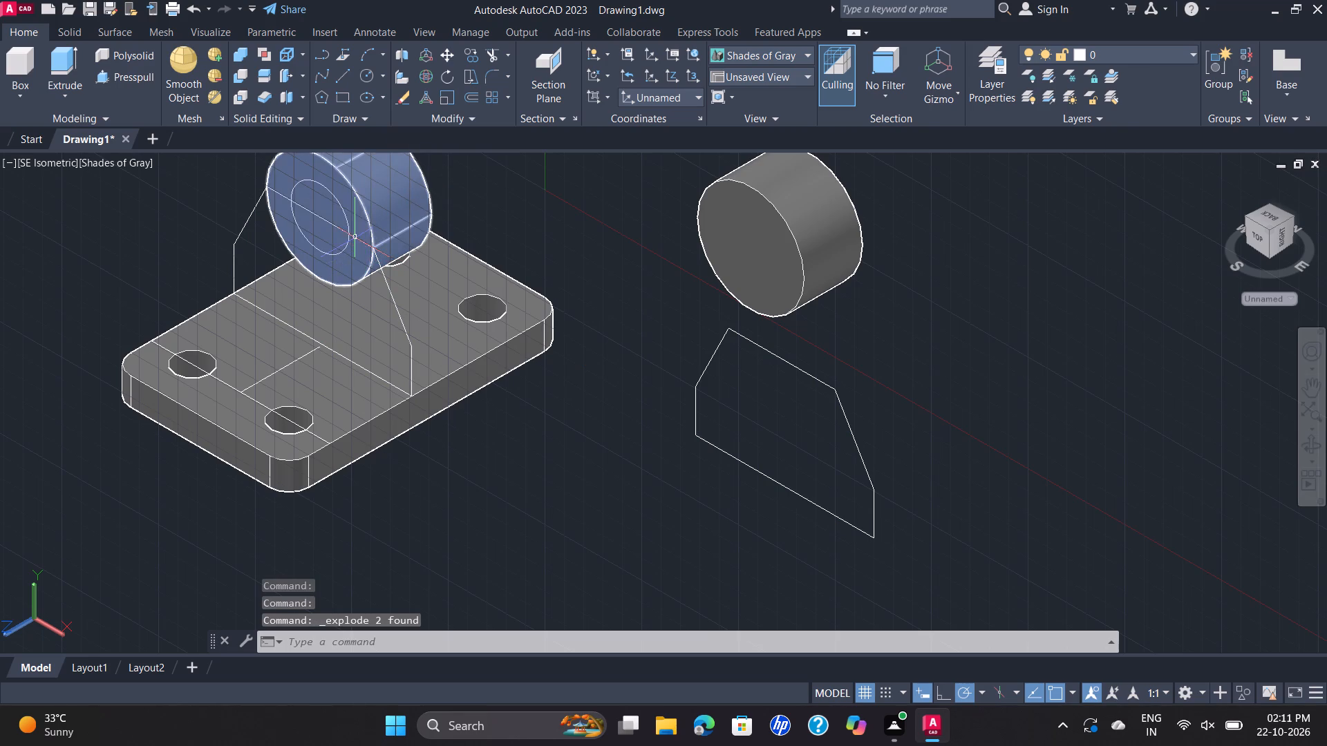
Switch the visual style to 2D Wireframe and erase the original outline's line across the raised cylinder's front face.
scroll(364, 242, up, 4)
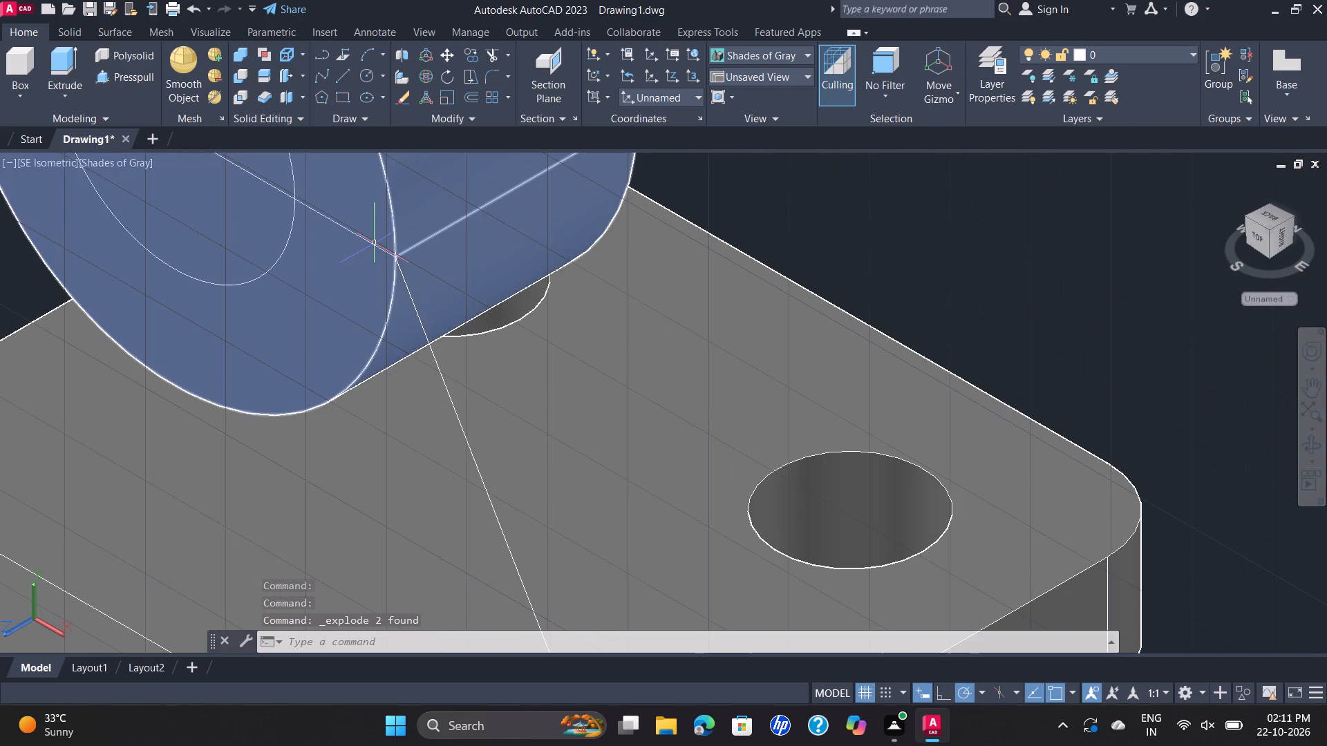
scroll(379, 247, up, 2)
scroll(380, 249, down, 1)
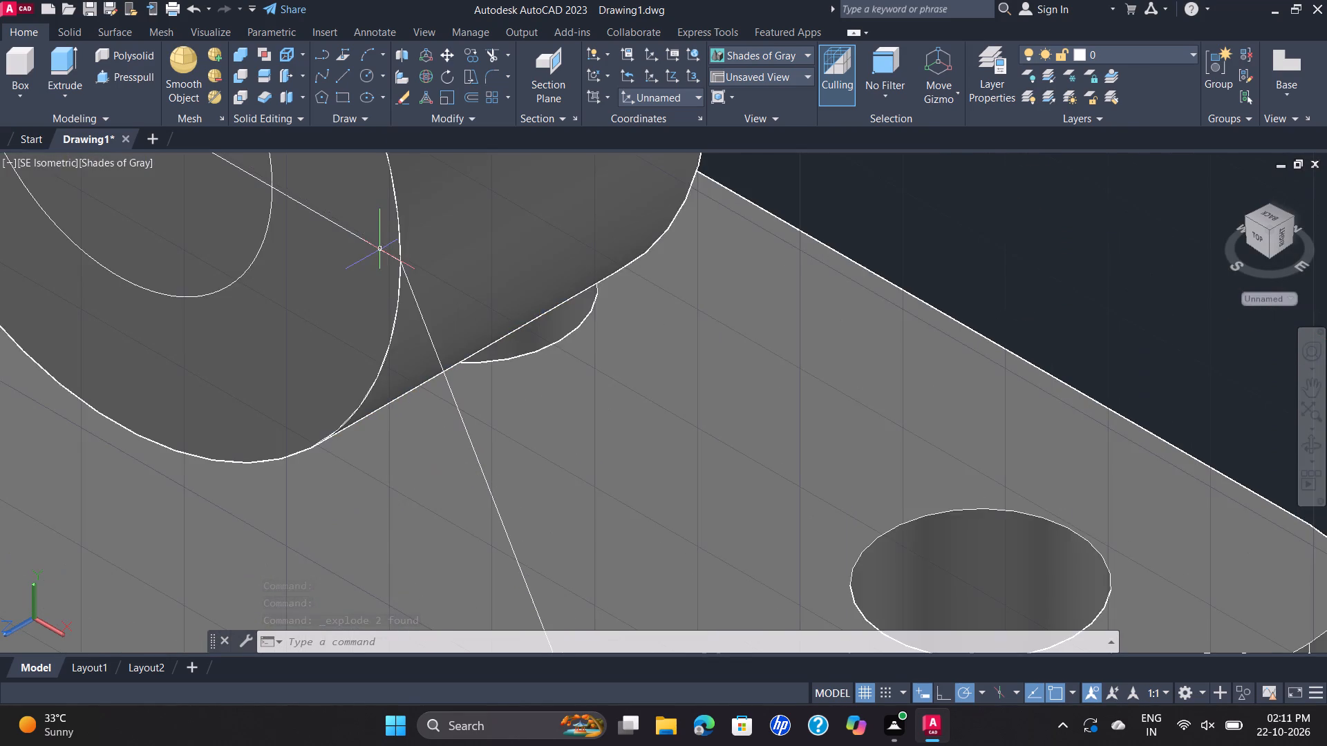
scroll(380, 249, down, 2)
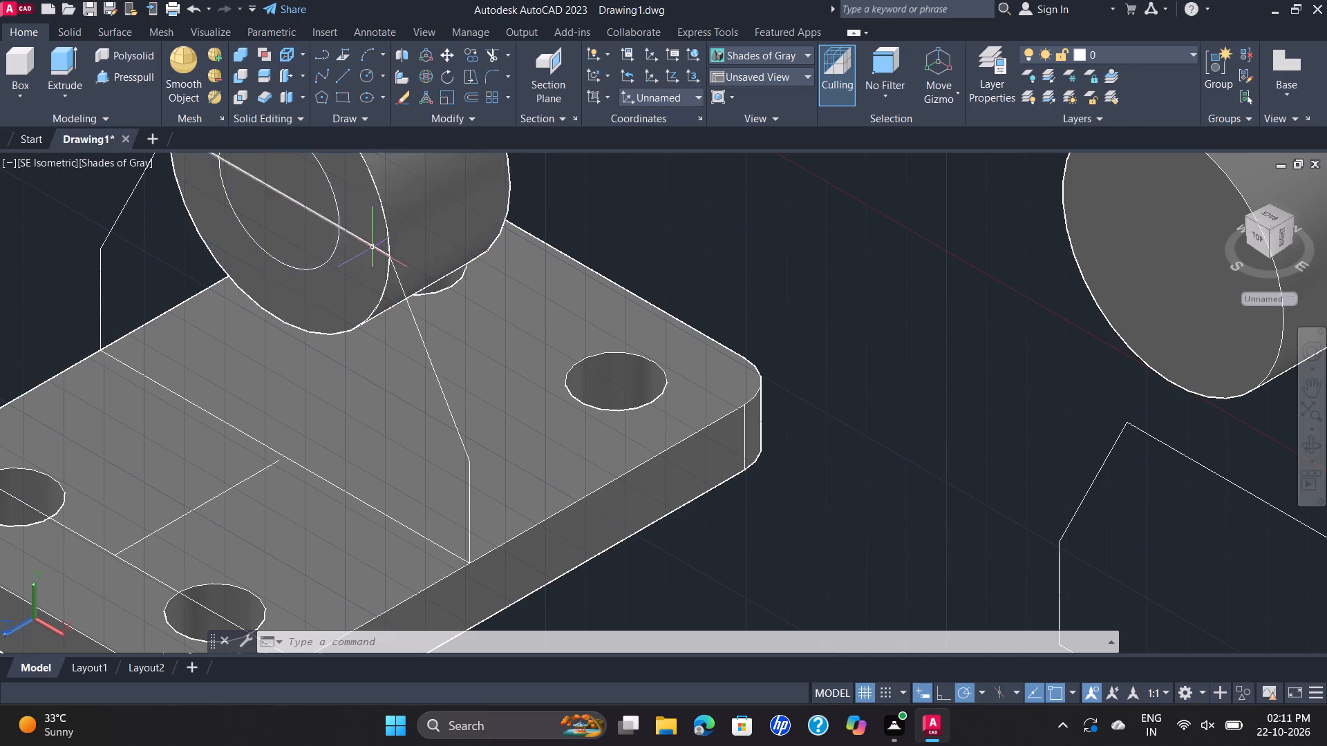
click(118, 159)
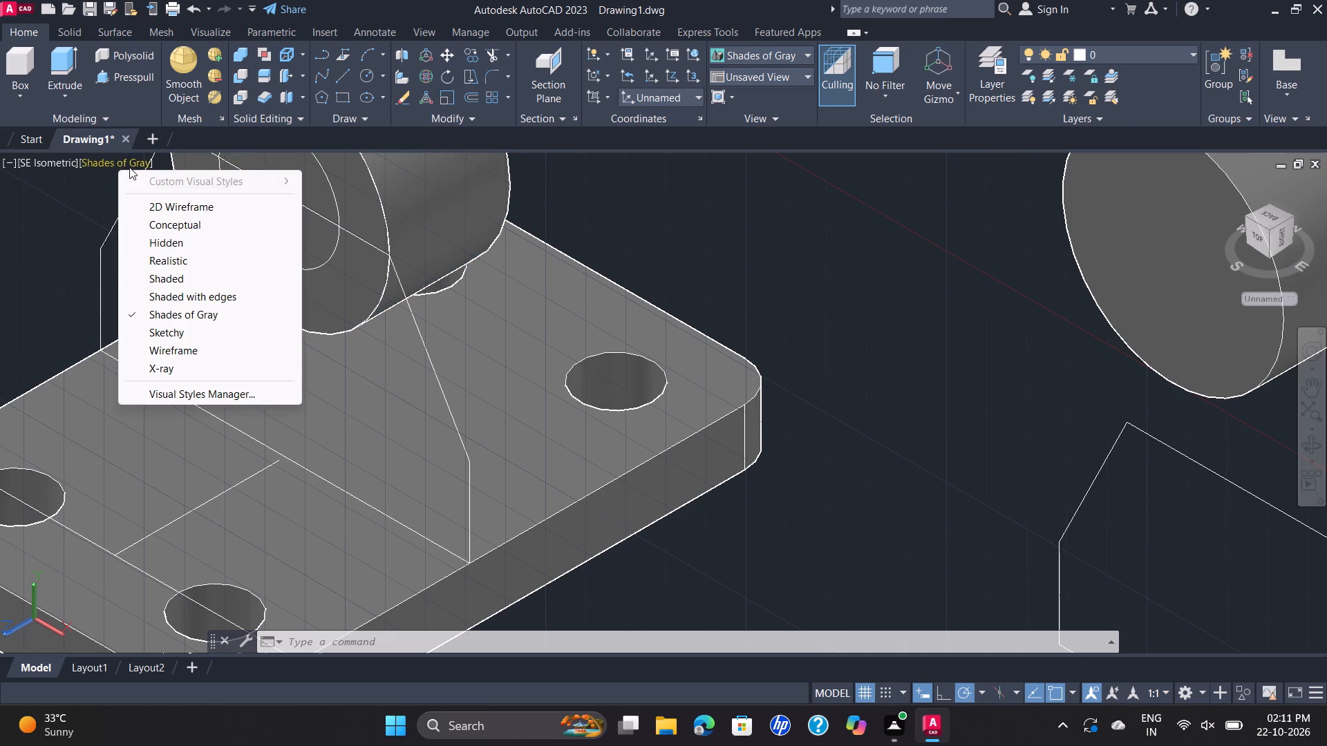
click(178, 206)
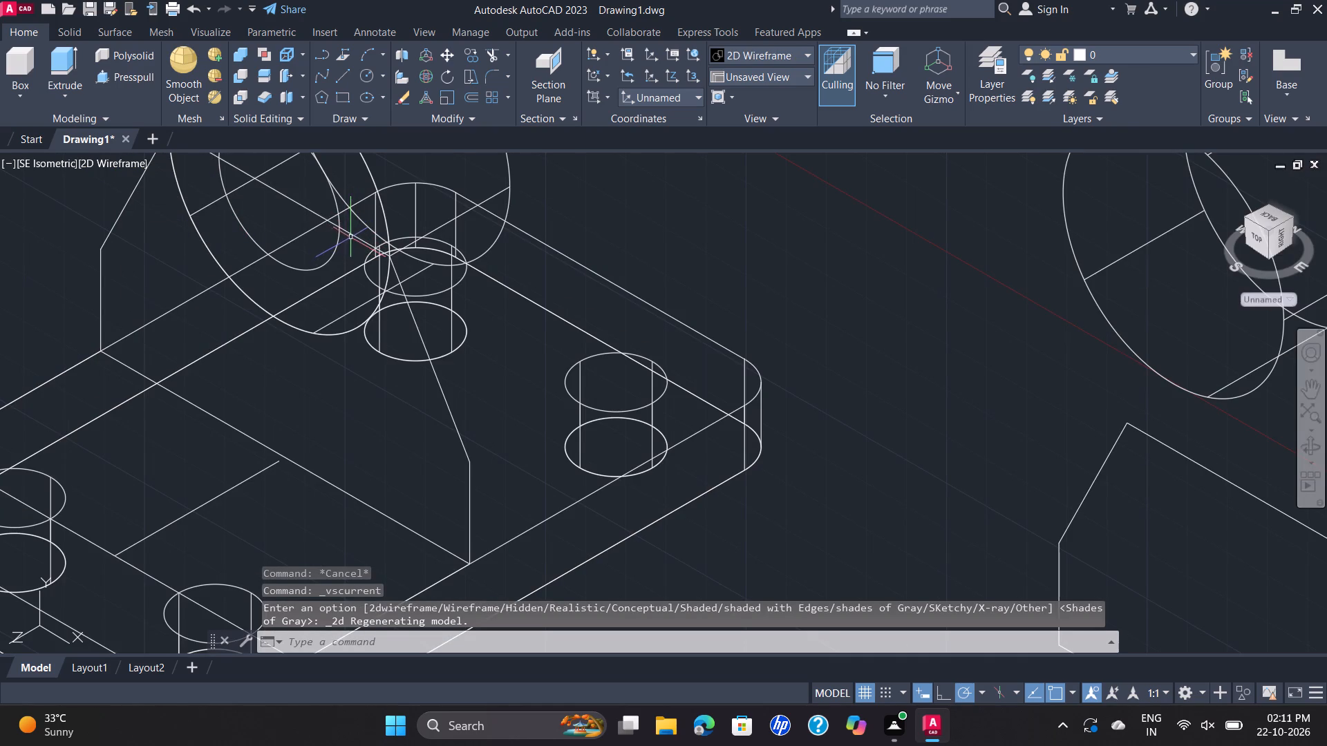
click(351, 234)
key(Delete)
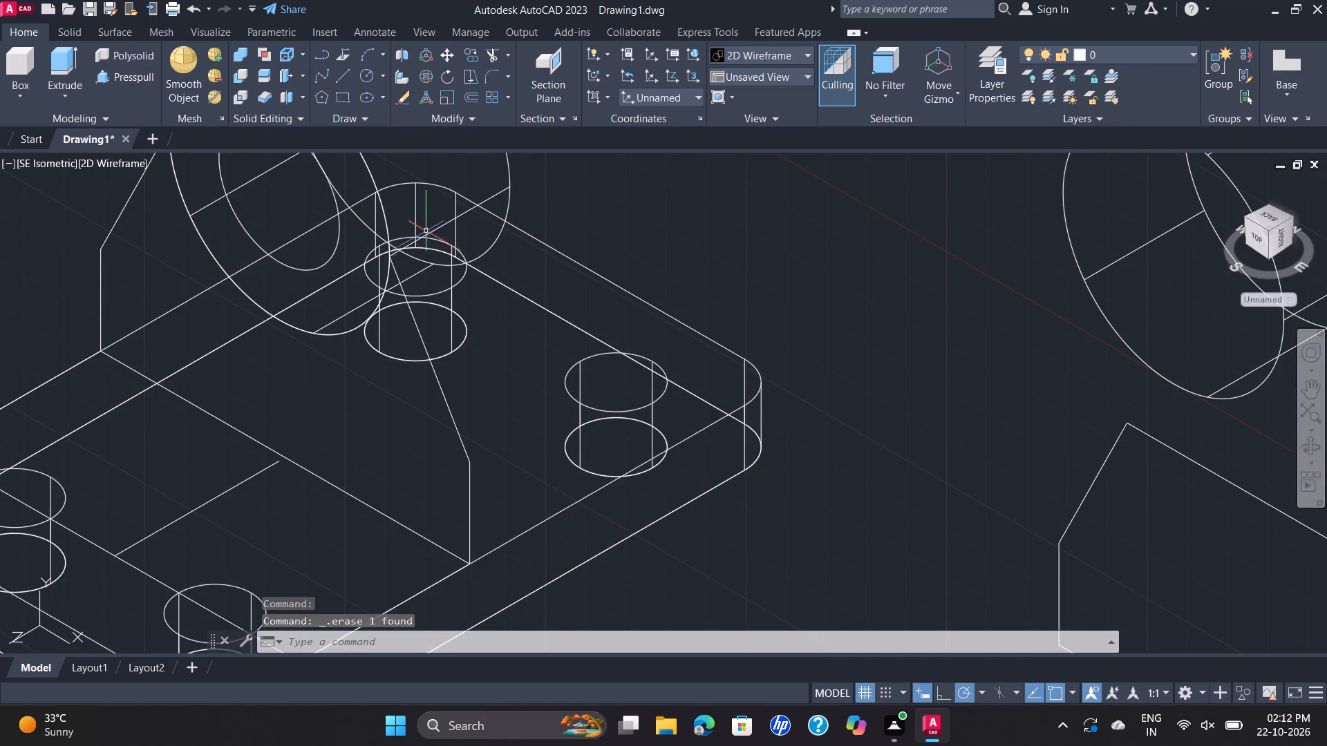
Join the five remaining lines of the original rib outline on the base plate into one polyline.
scroll(451, 254, down, 1)
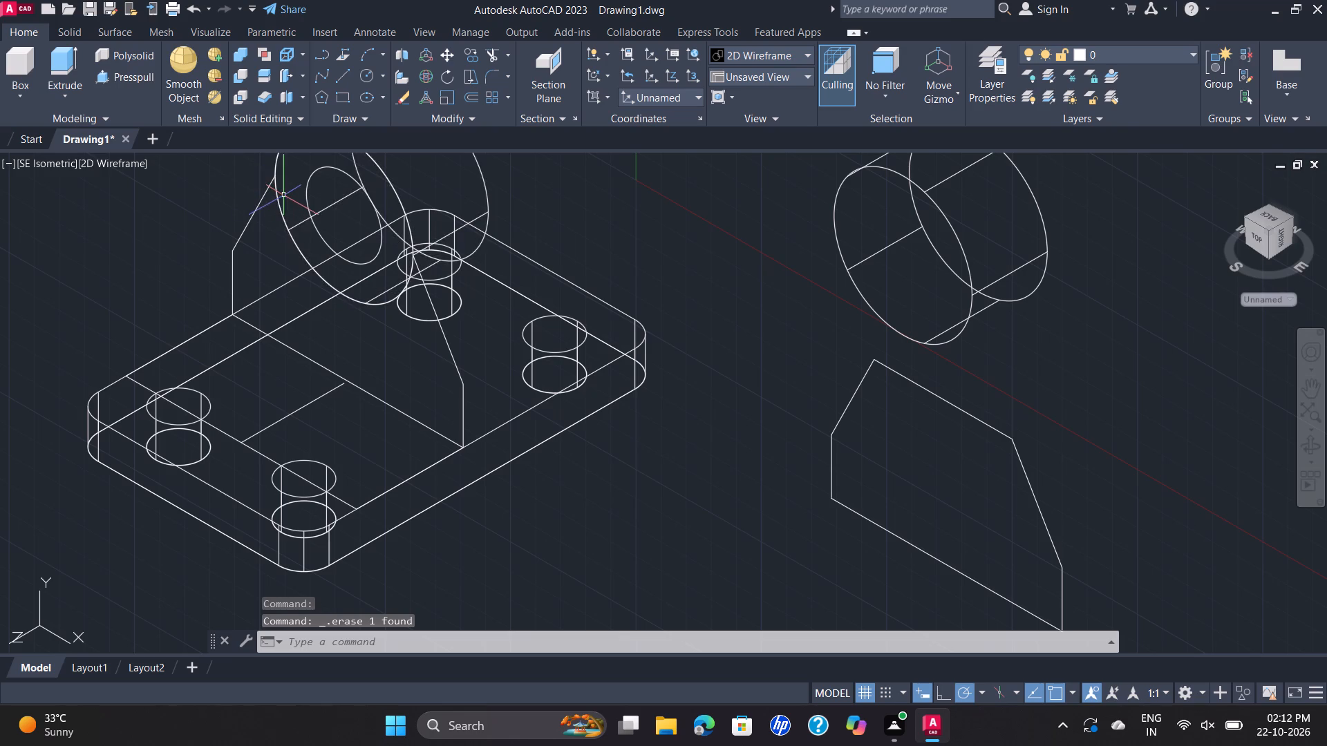
click(277, 195)
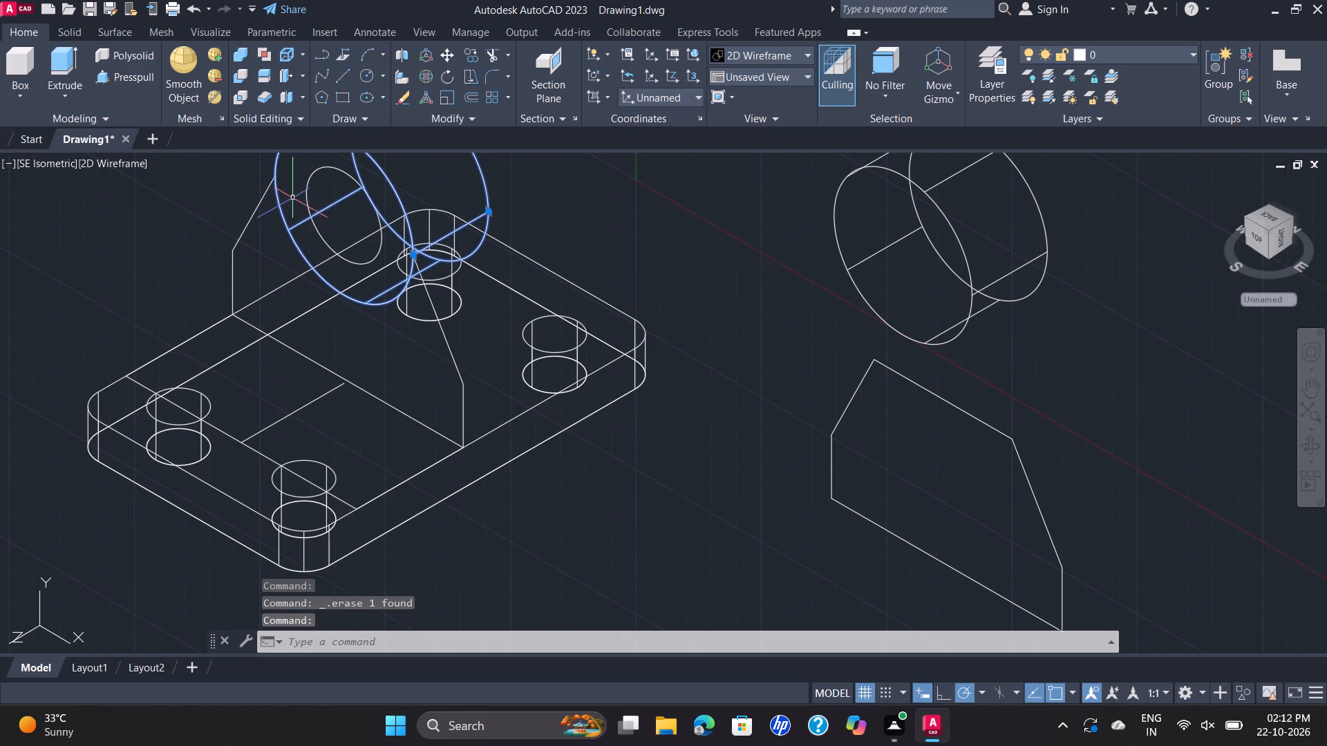
click(256, 213)
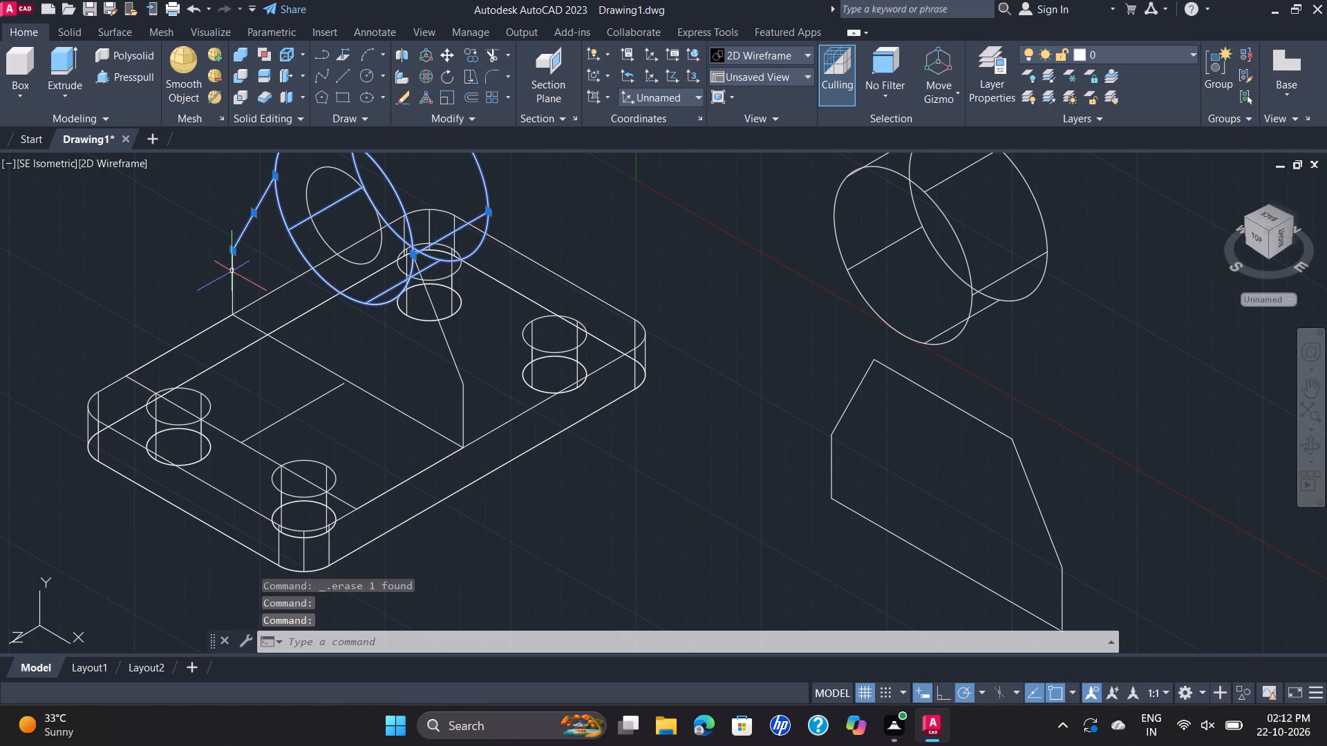
click(231, 271)
click(288, 345)
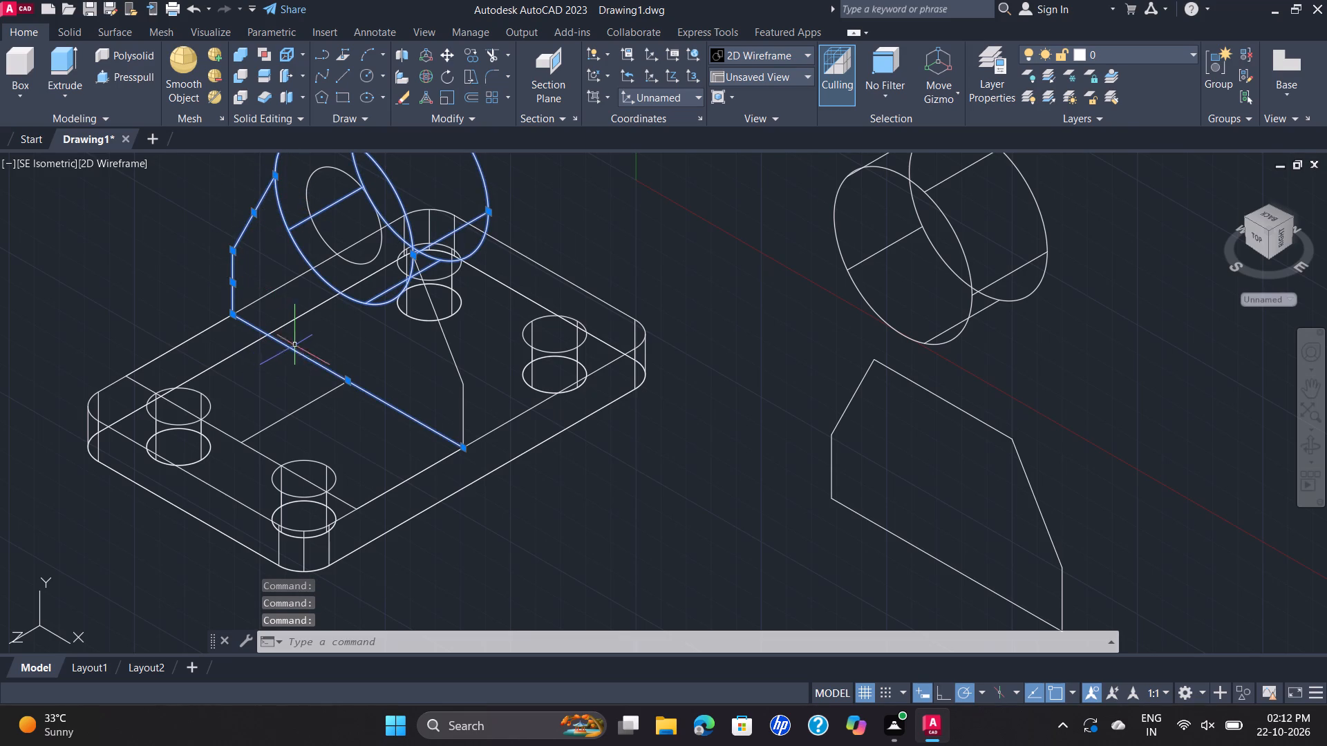
click(465, 398)
click(460, 370)
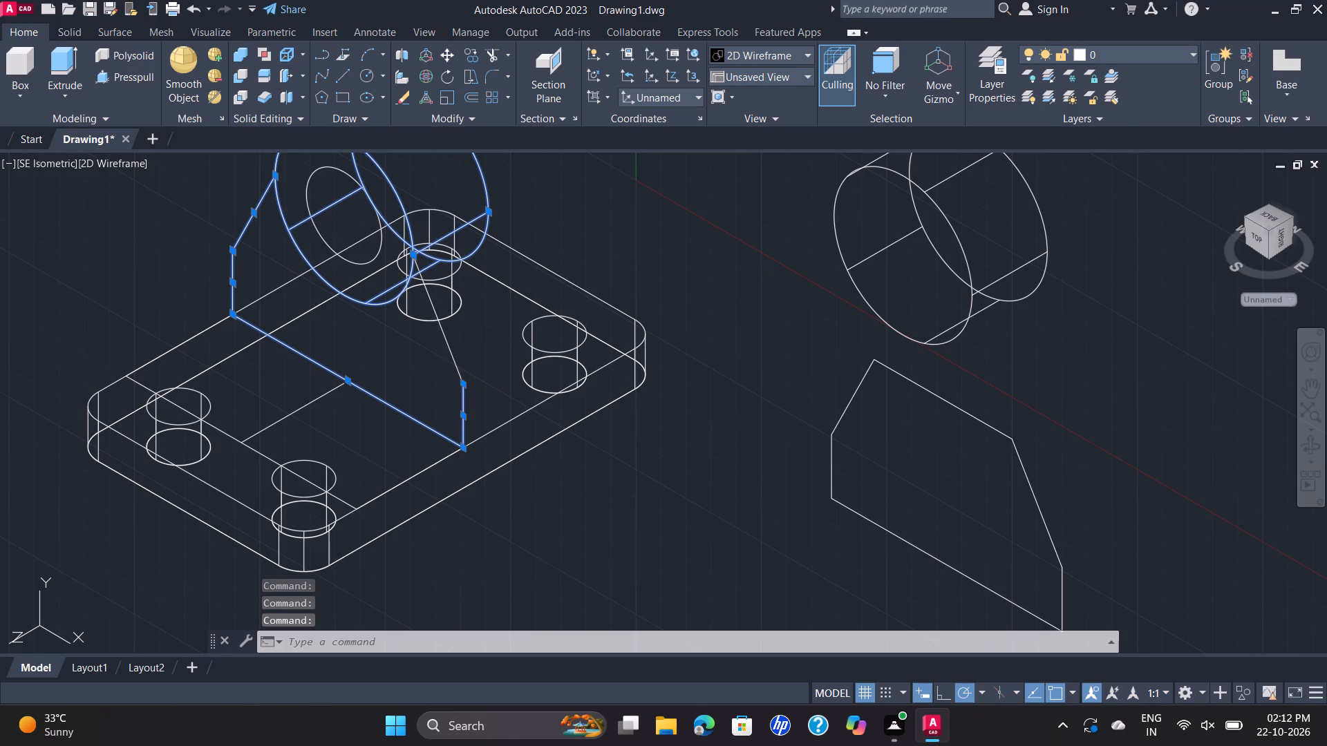
key(j)
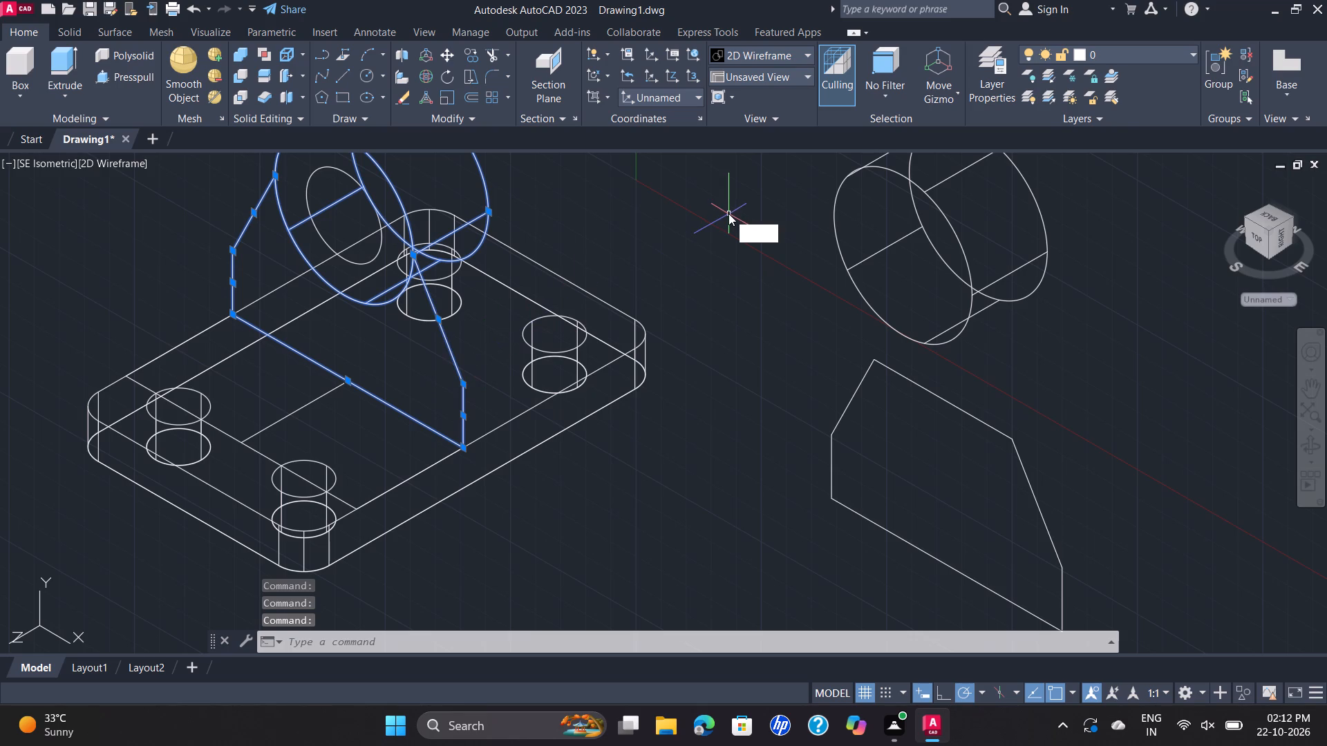
key(Return)
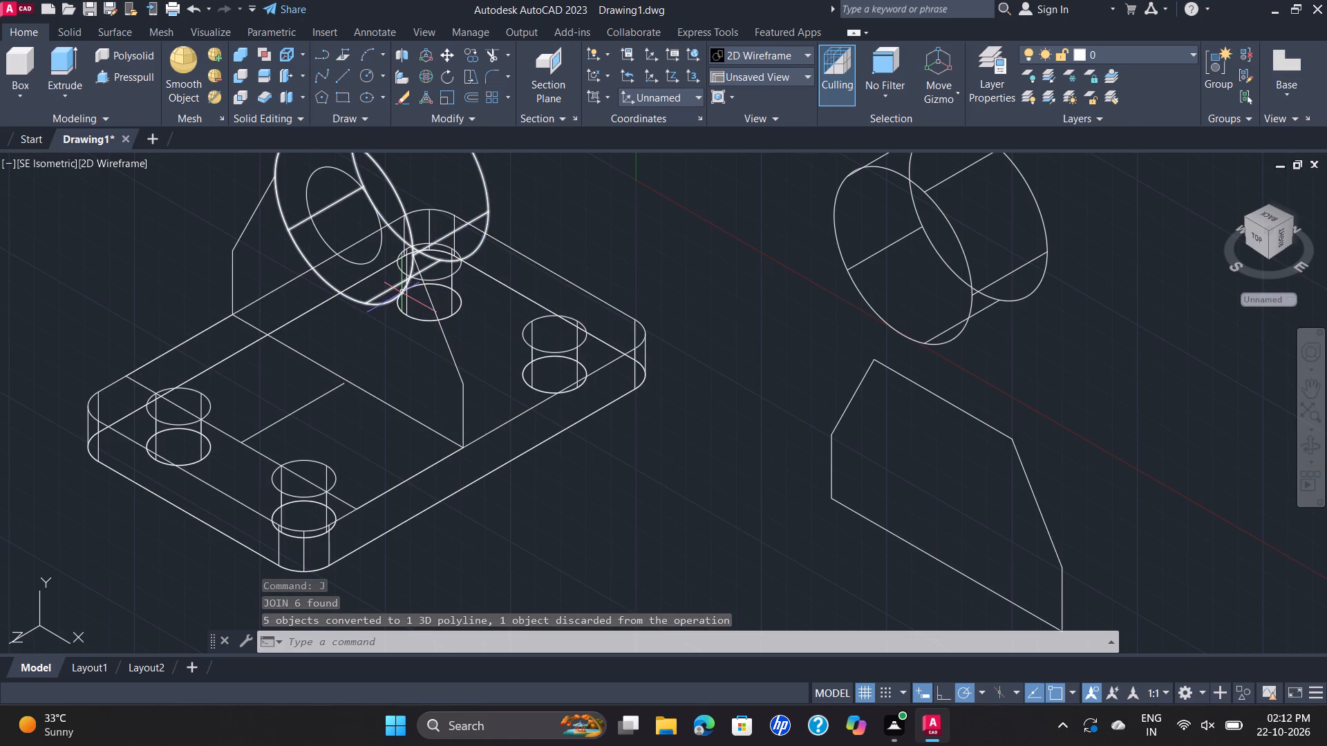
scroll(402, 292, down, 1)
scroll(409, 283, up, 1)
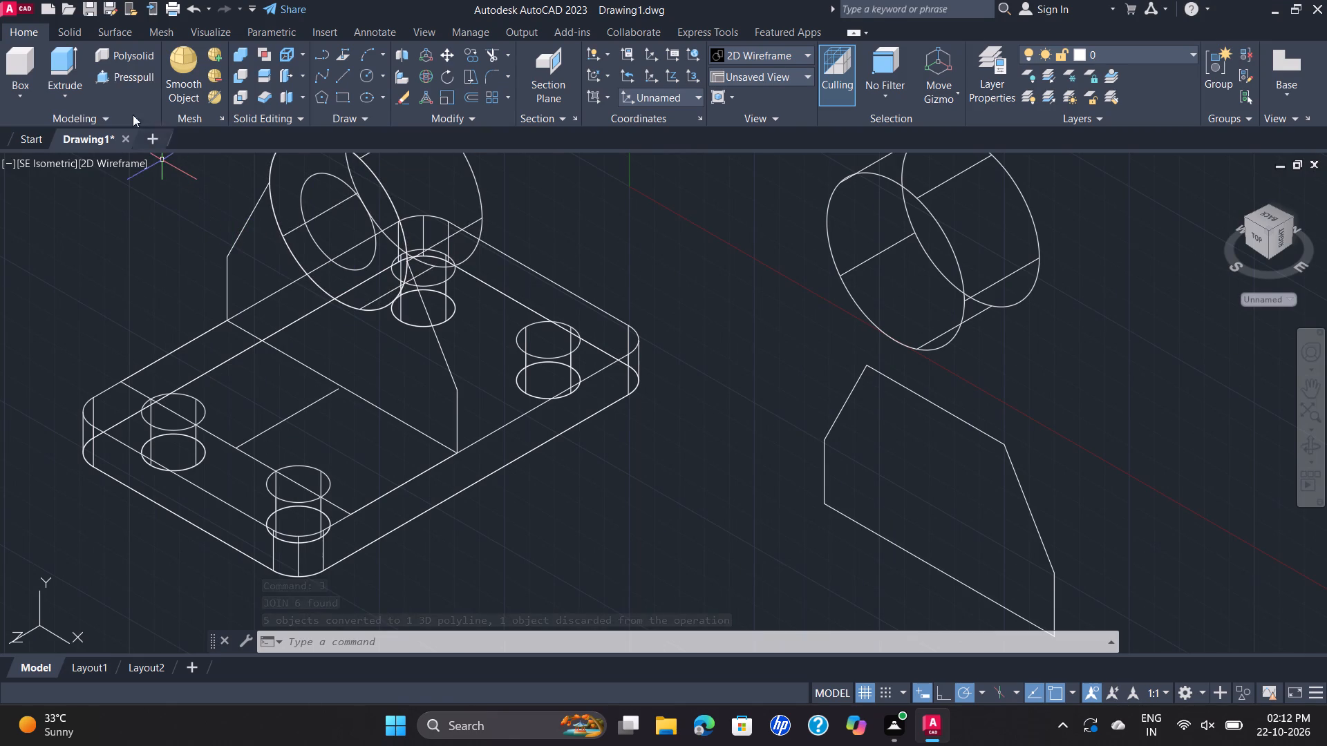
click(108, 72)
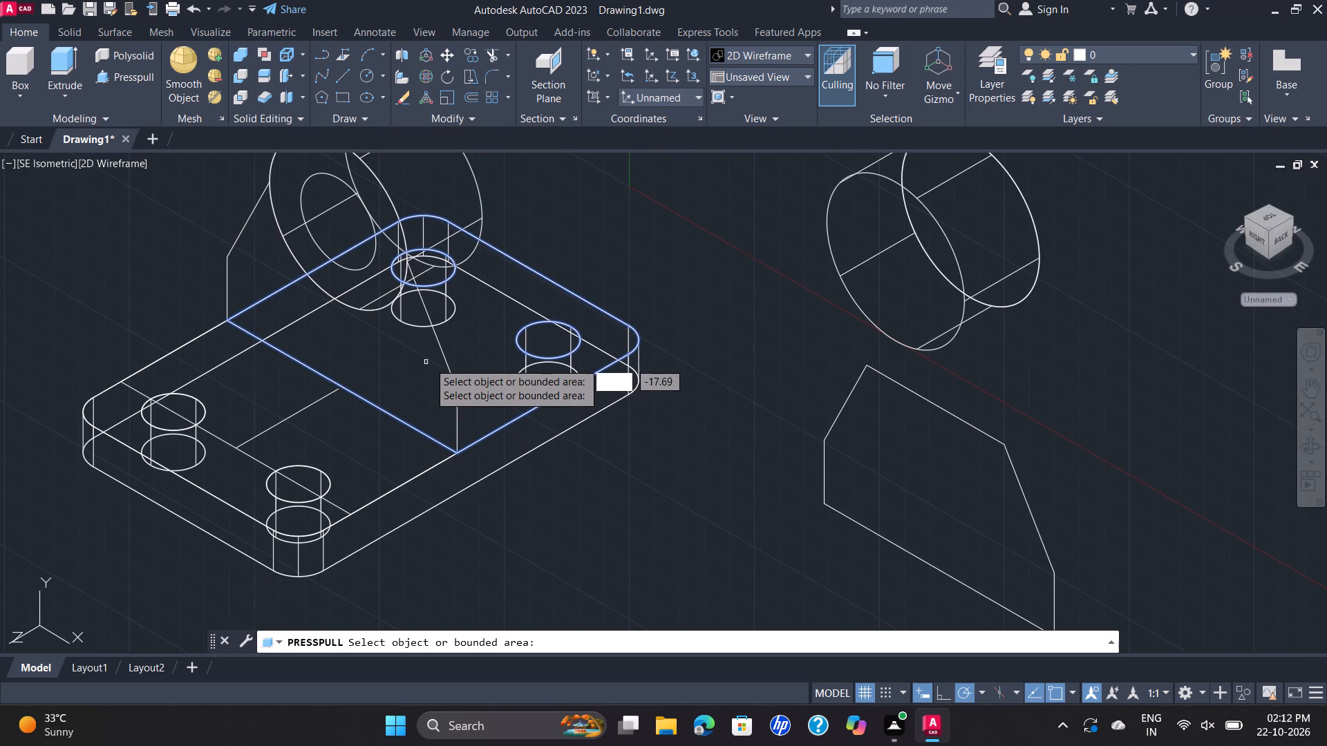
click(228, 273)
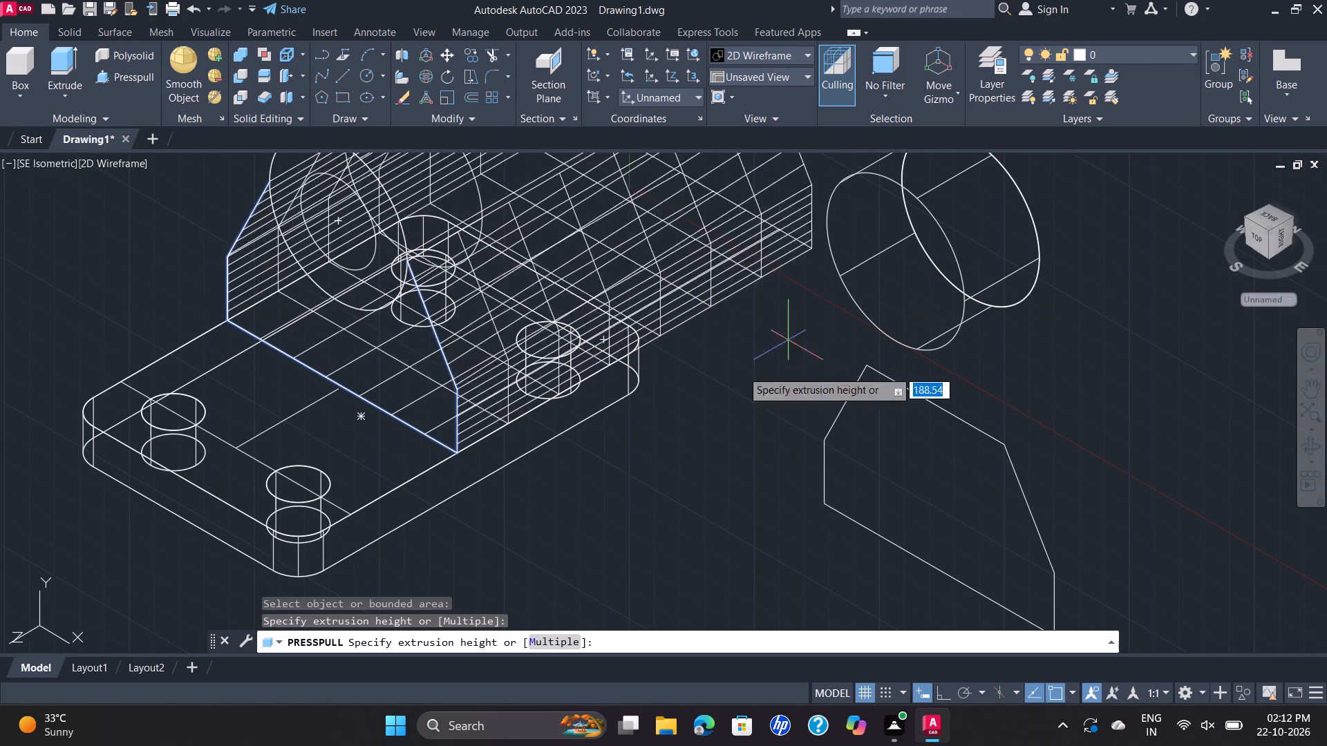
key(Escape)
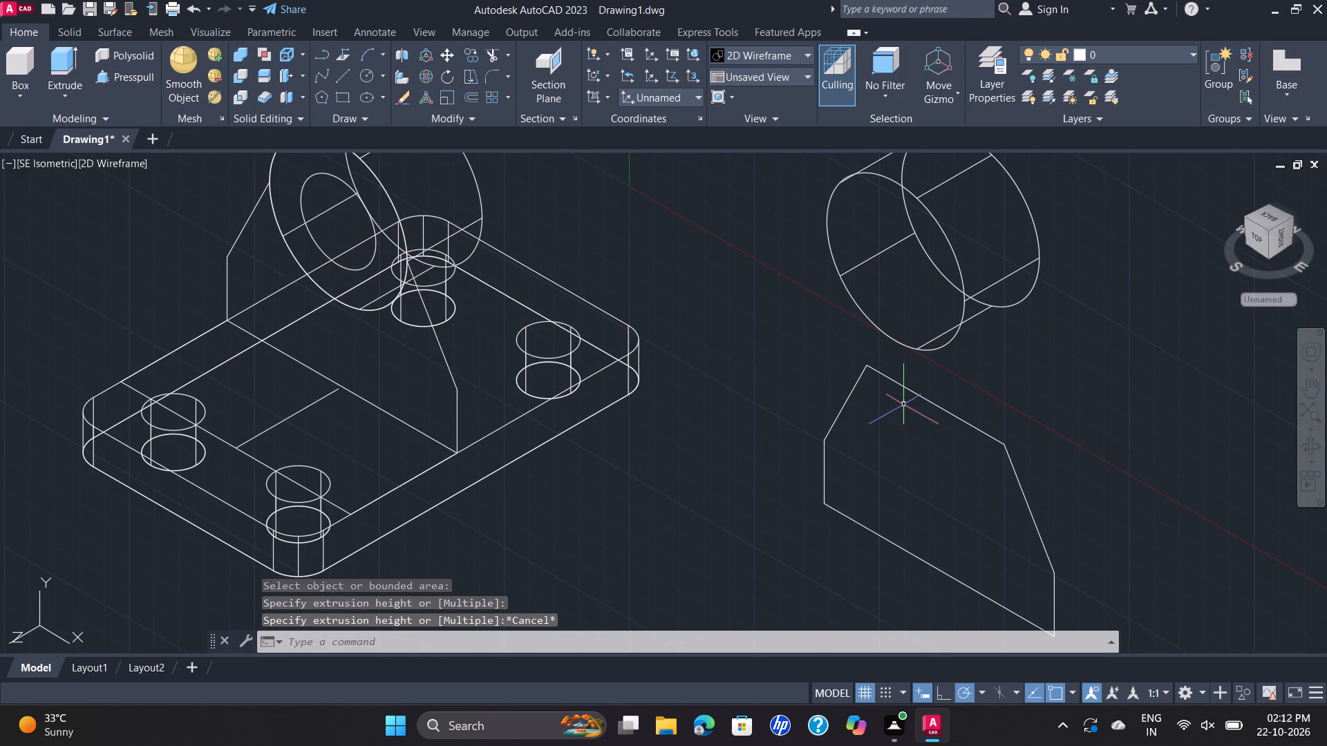
Erase the separate cylinder and the top line of the copied rib outline.
click(923, 395)
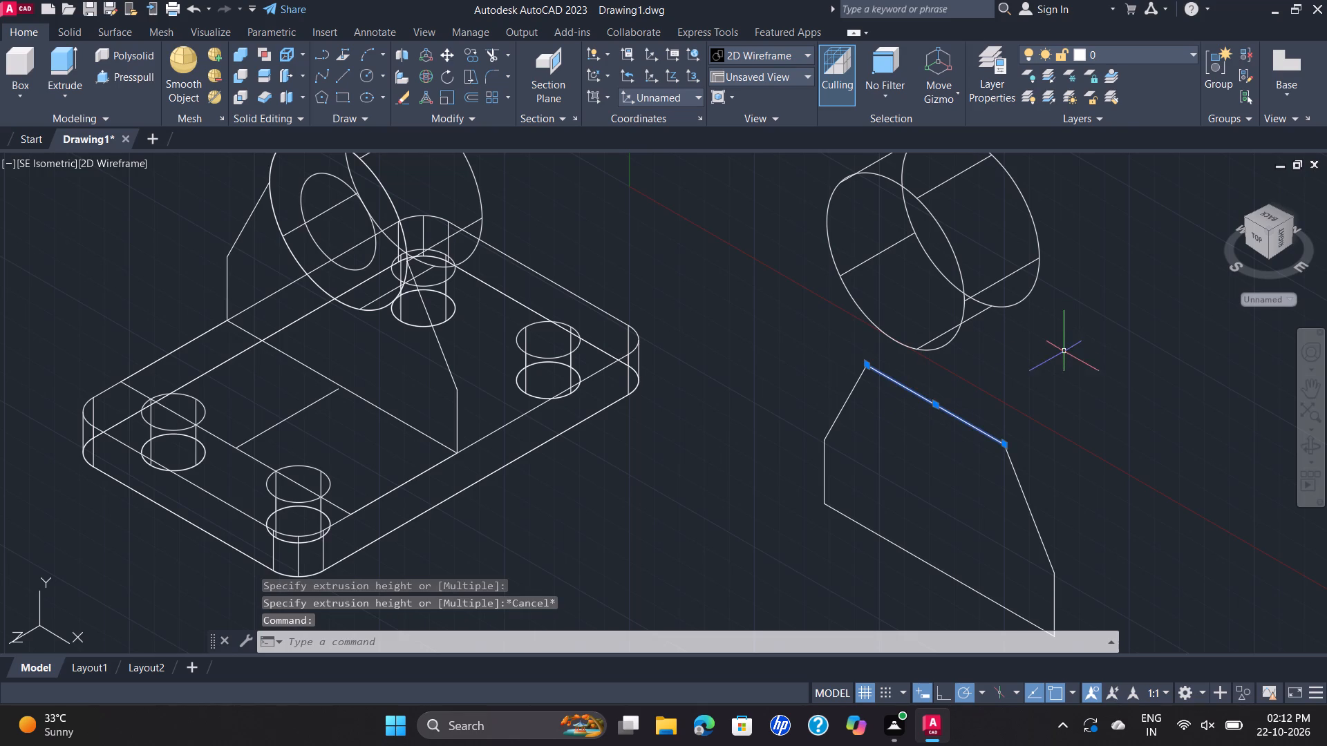
scroll(1062, 360, down, 1)
click(1037, 242)
click(965, 291)
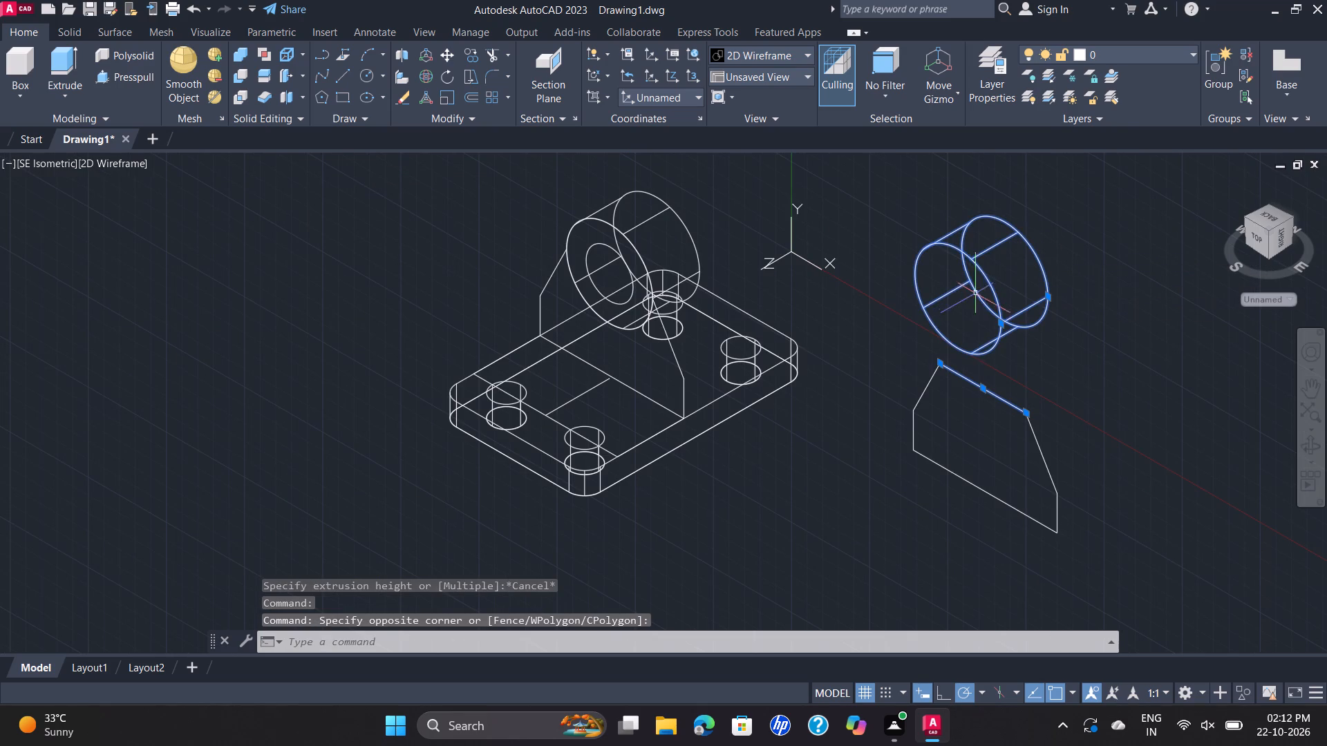
key(Home)
key(Delete)
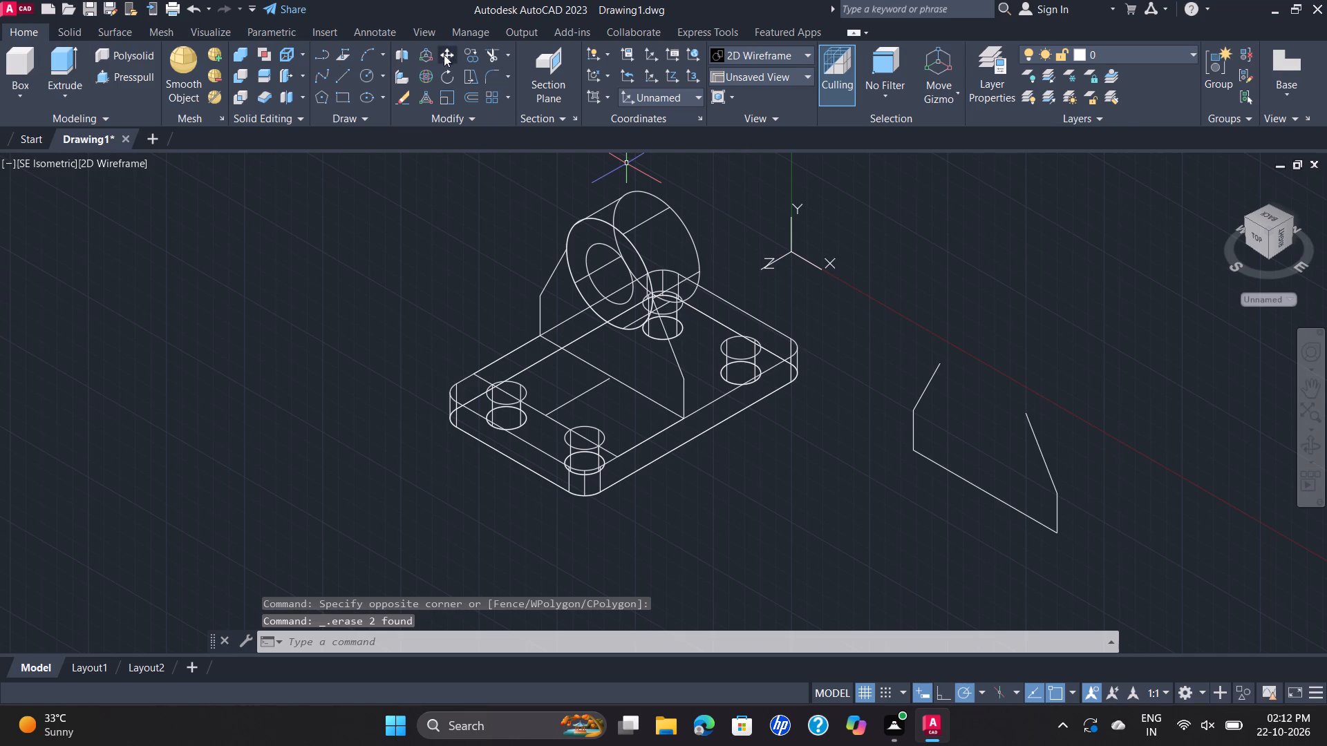
Draw a 55 long line joining the upper ends of the copied rib outline's two slanted sides.
click(365, 75)
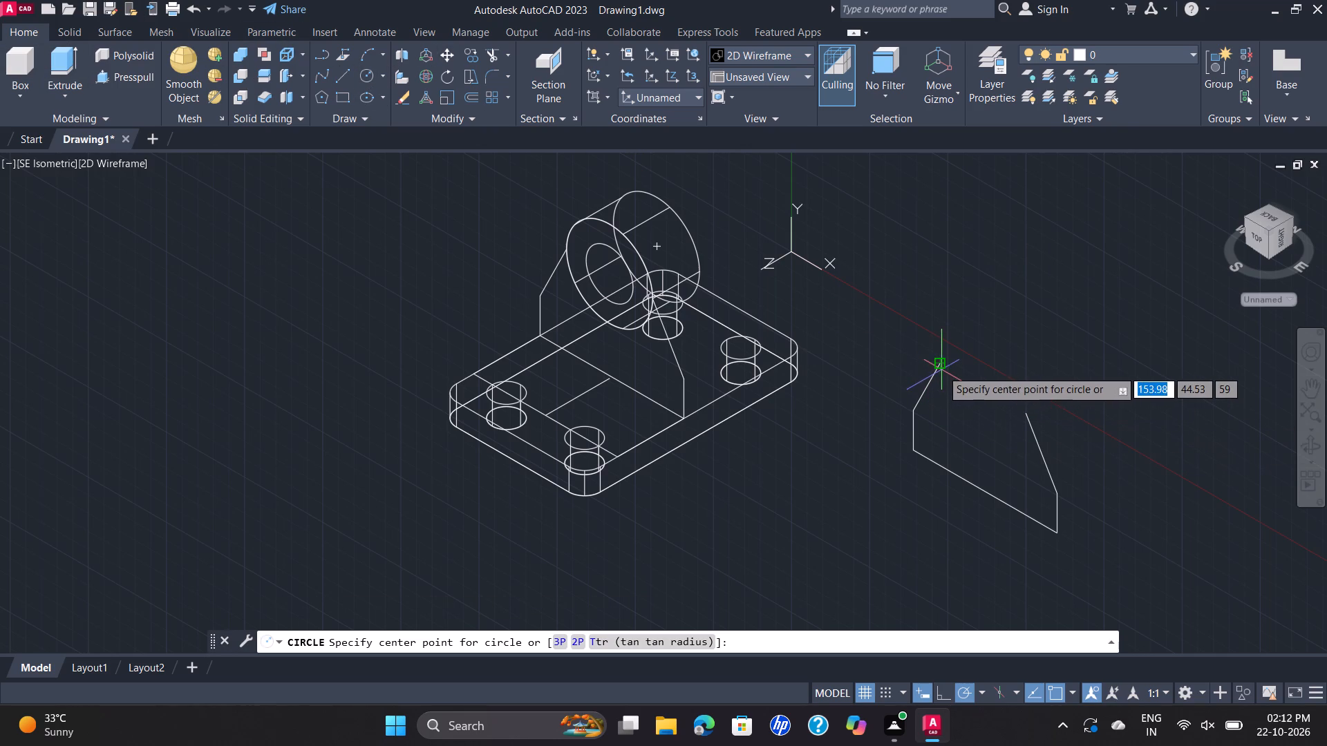
key(Escape)
click(337, 70)
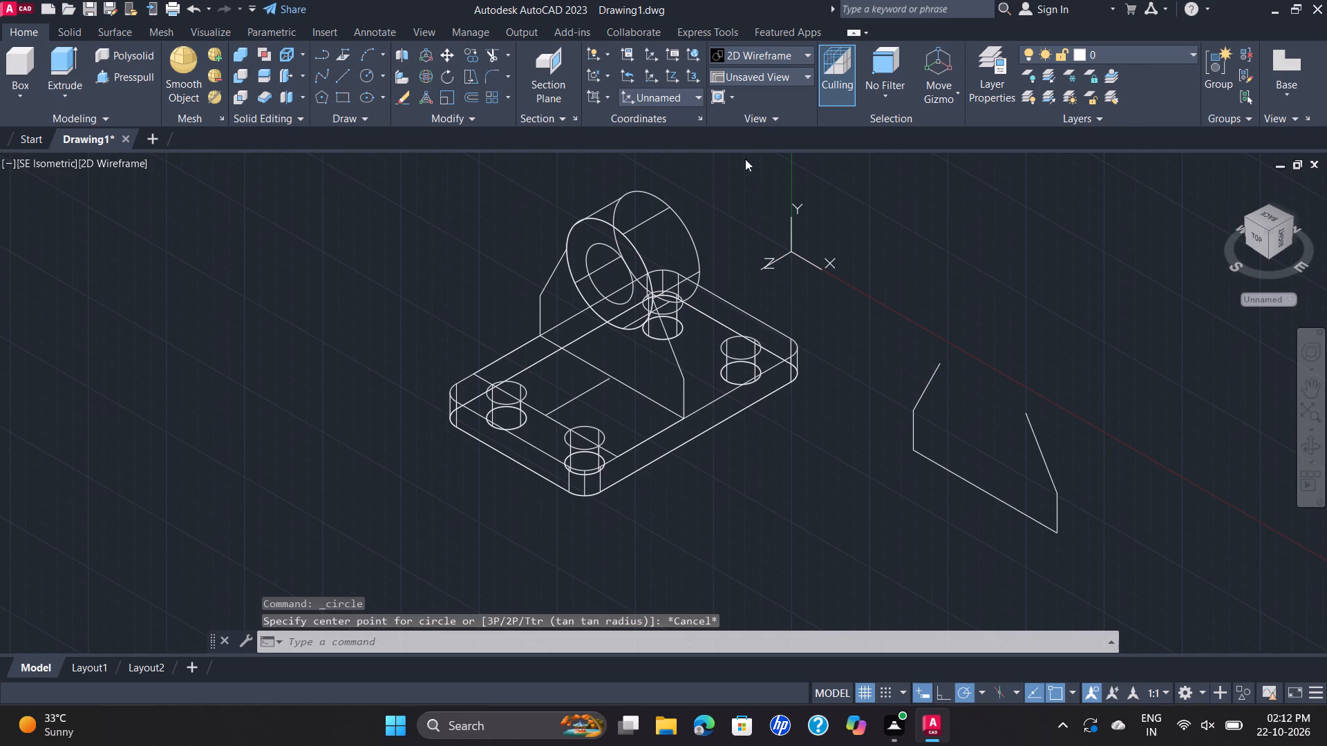
click(934, 360)
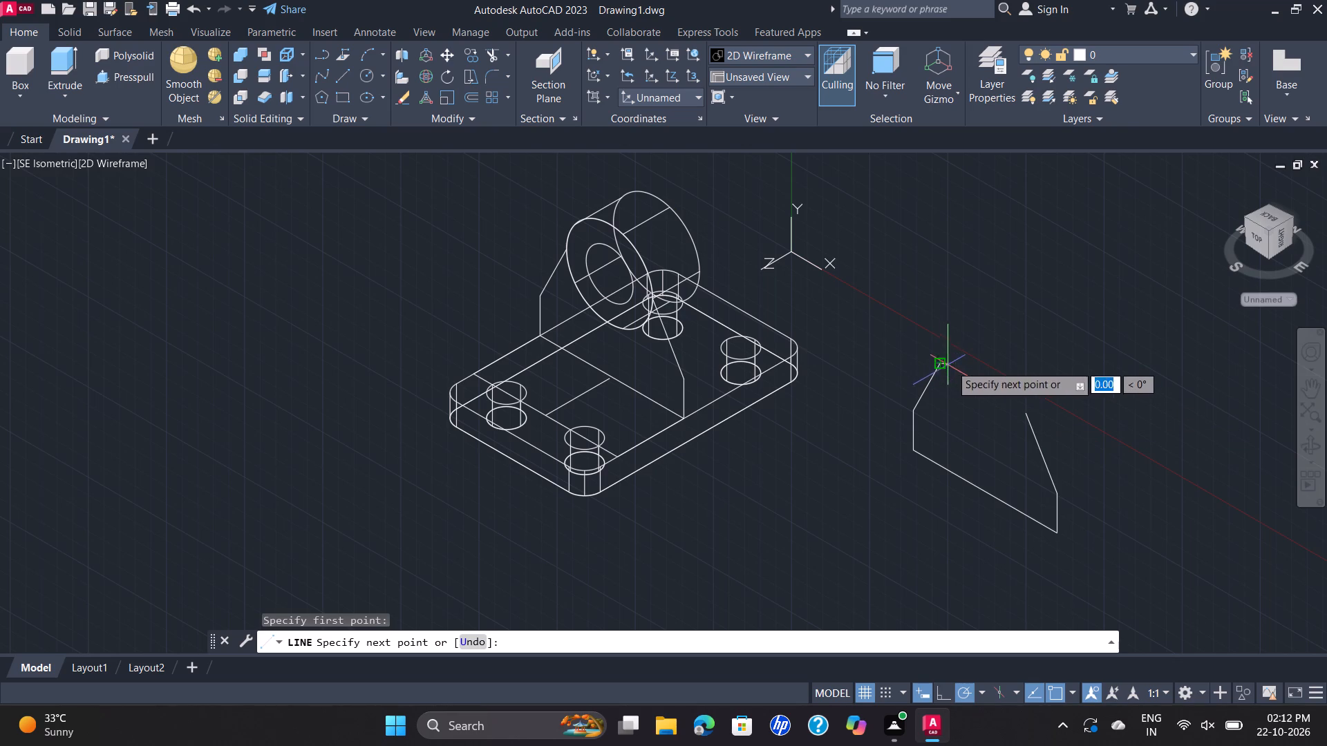
scroll(936, 370, up, 3)
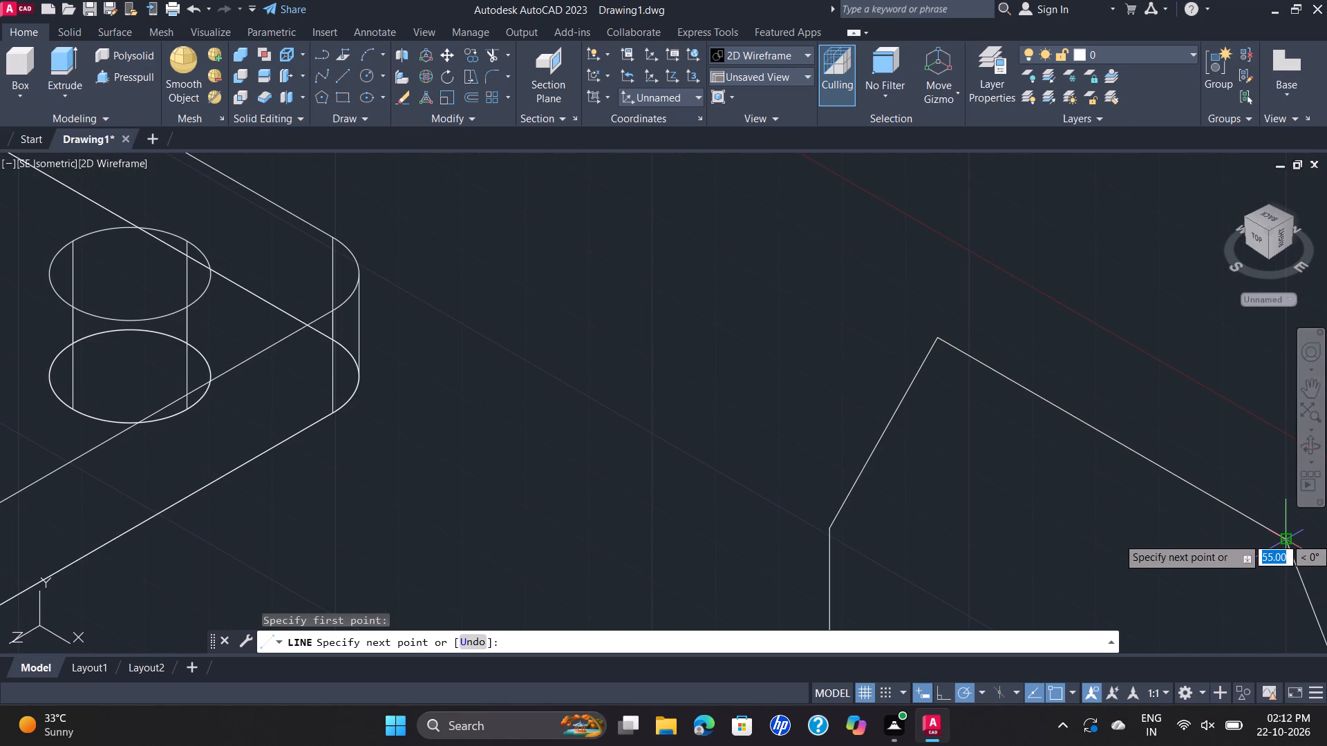
middle_drag(1291, 539, 1189, 476)
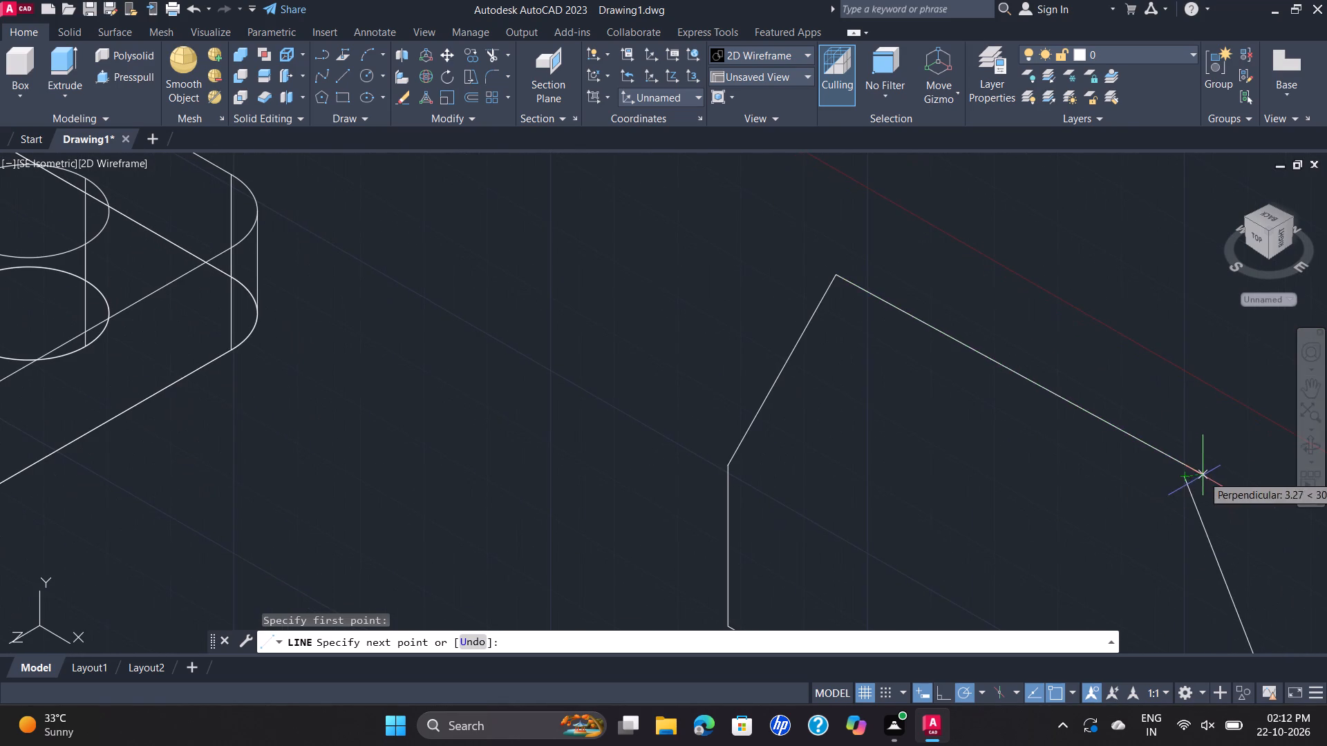
click(1182, 479)
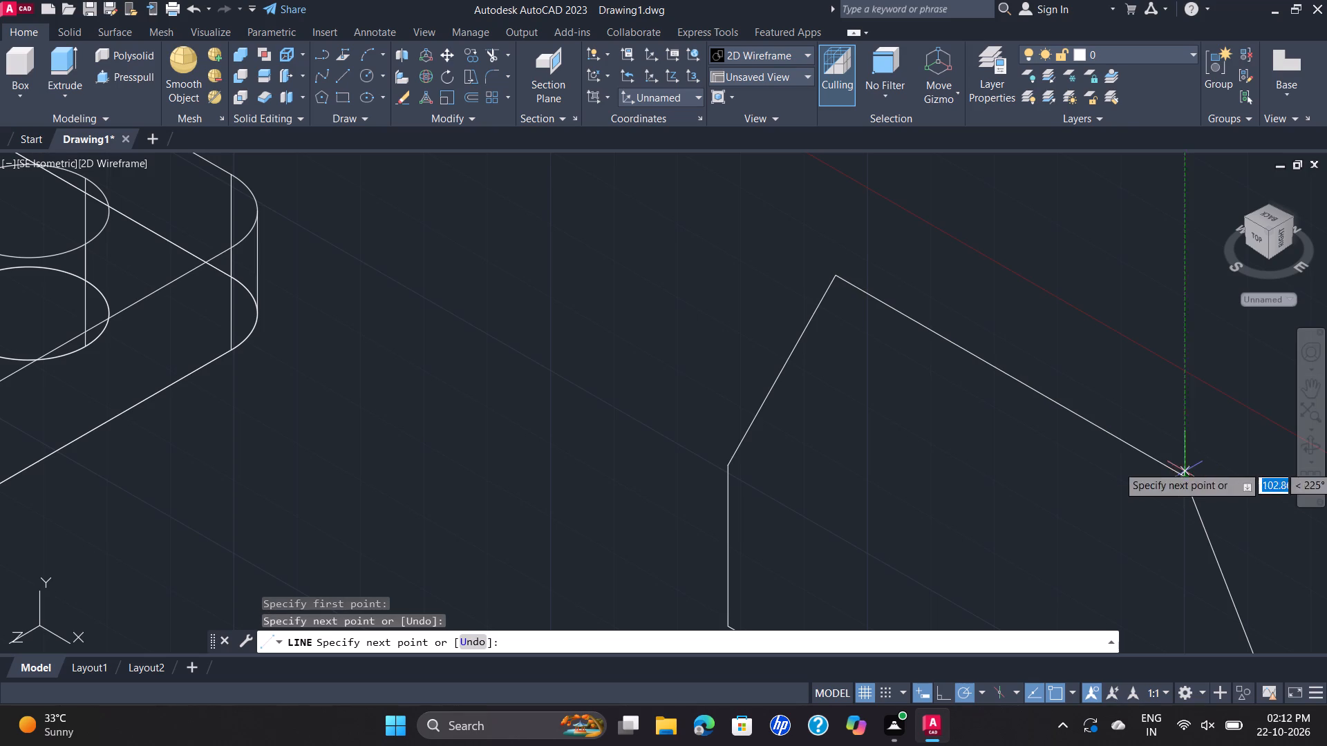
key(Escape)
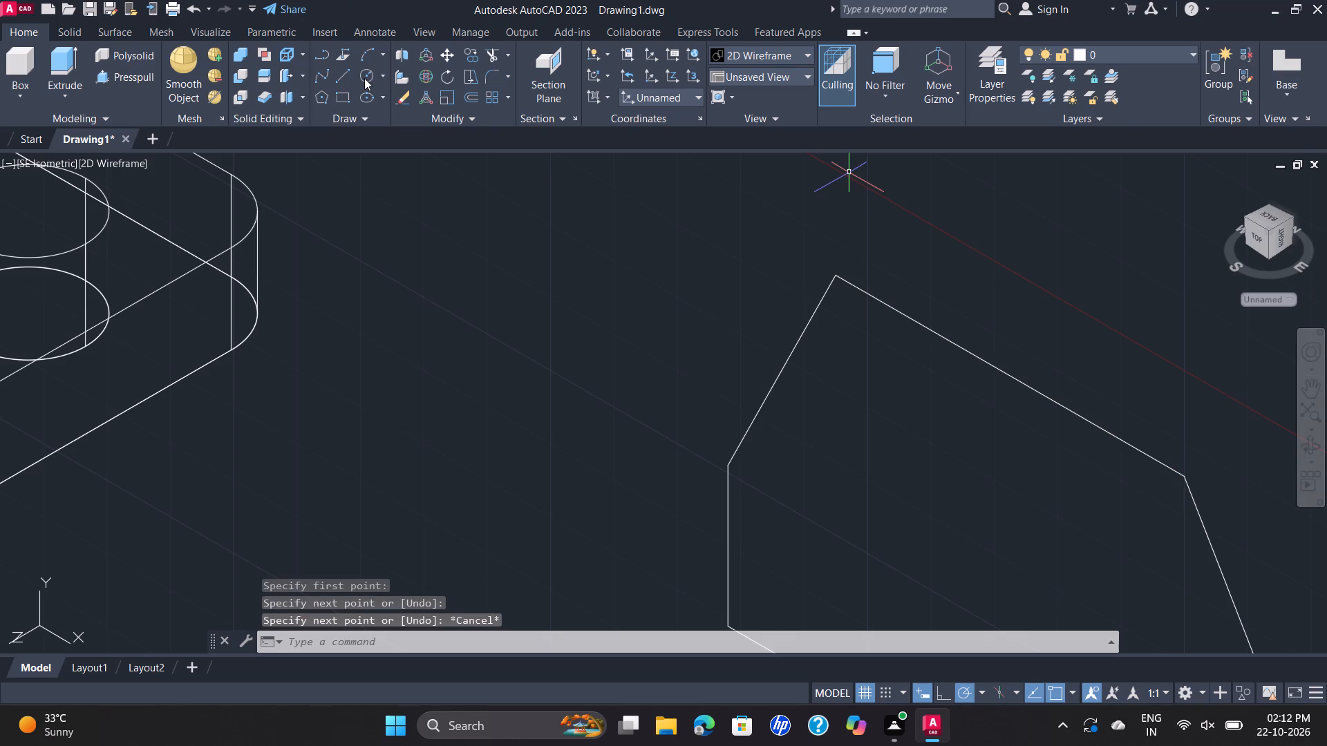
Draw a circle centred on the midpoint of the copied outline's top line and passing through its endpoint.
click(364, 78)
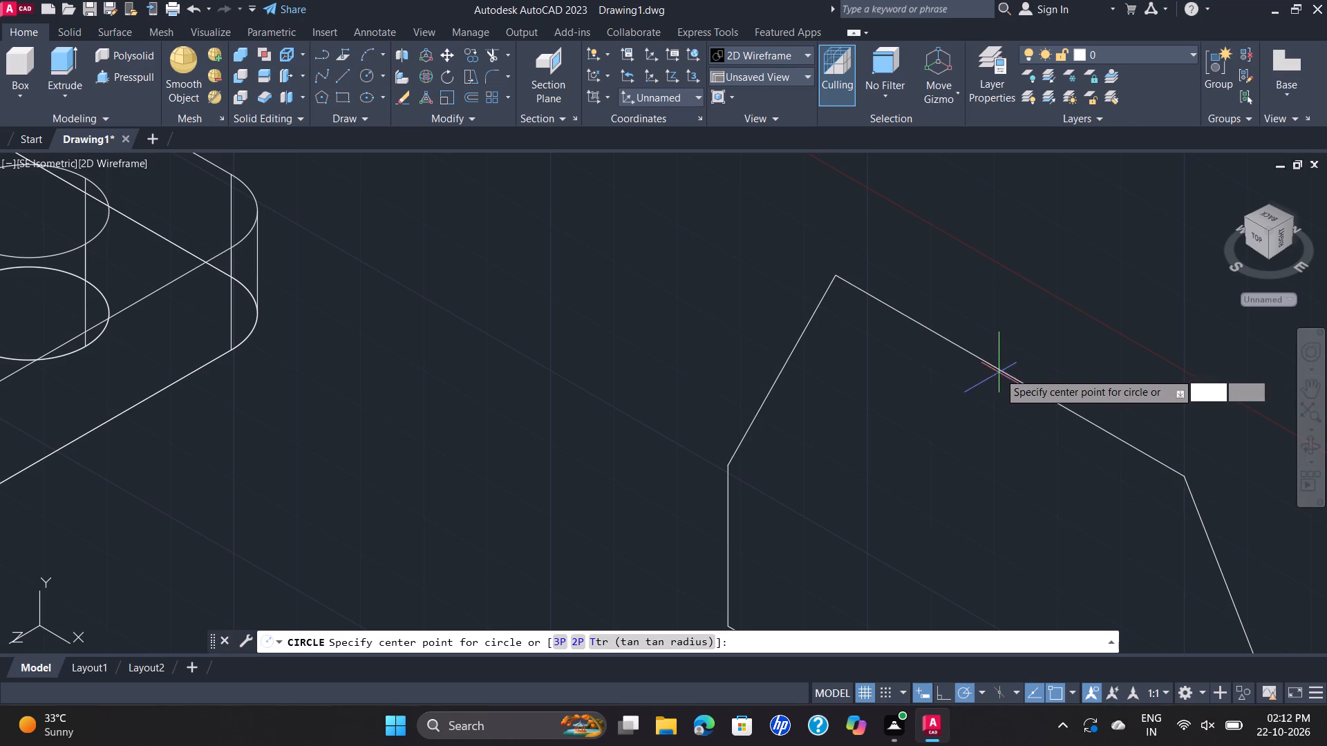
click(1011, 376)
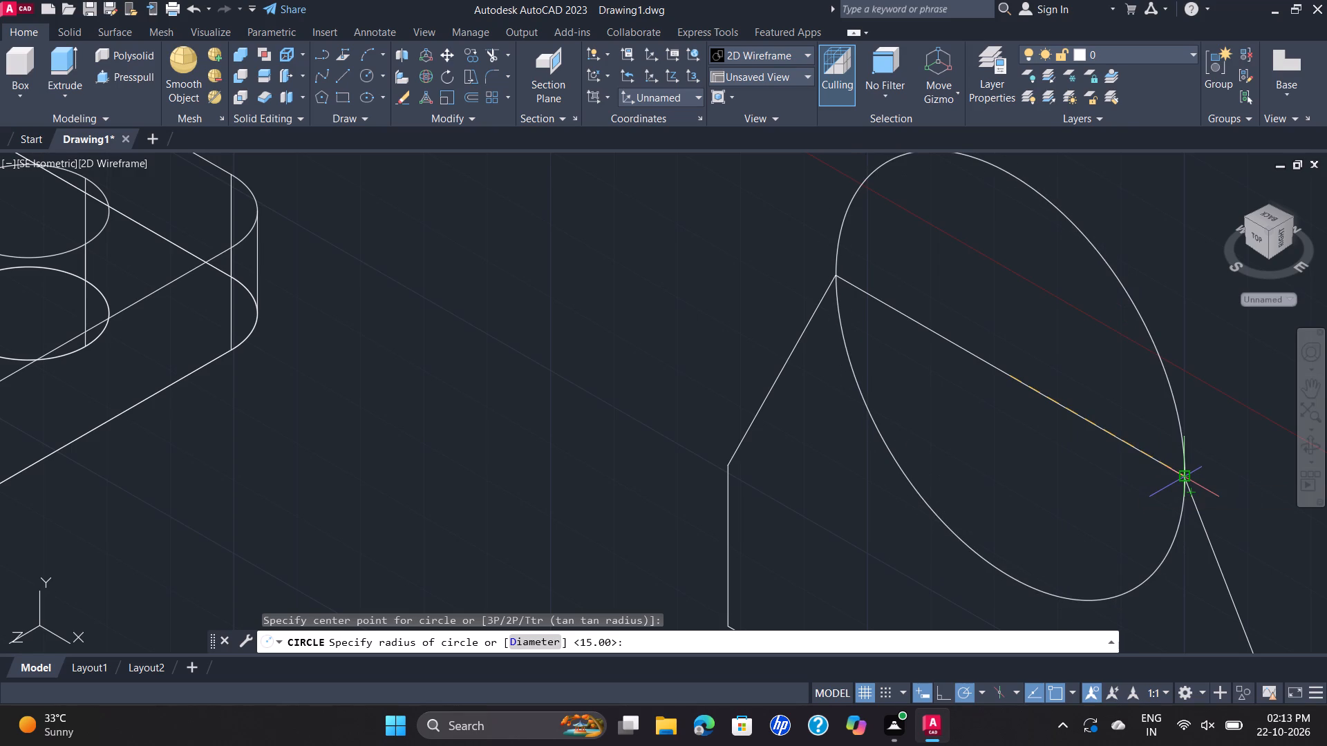
click(1186, 477)
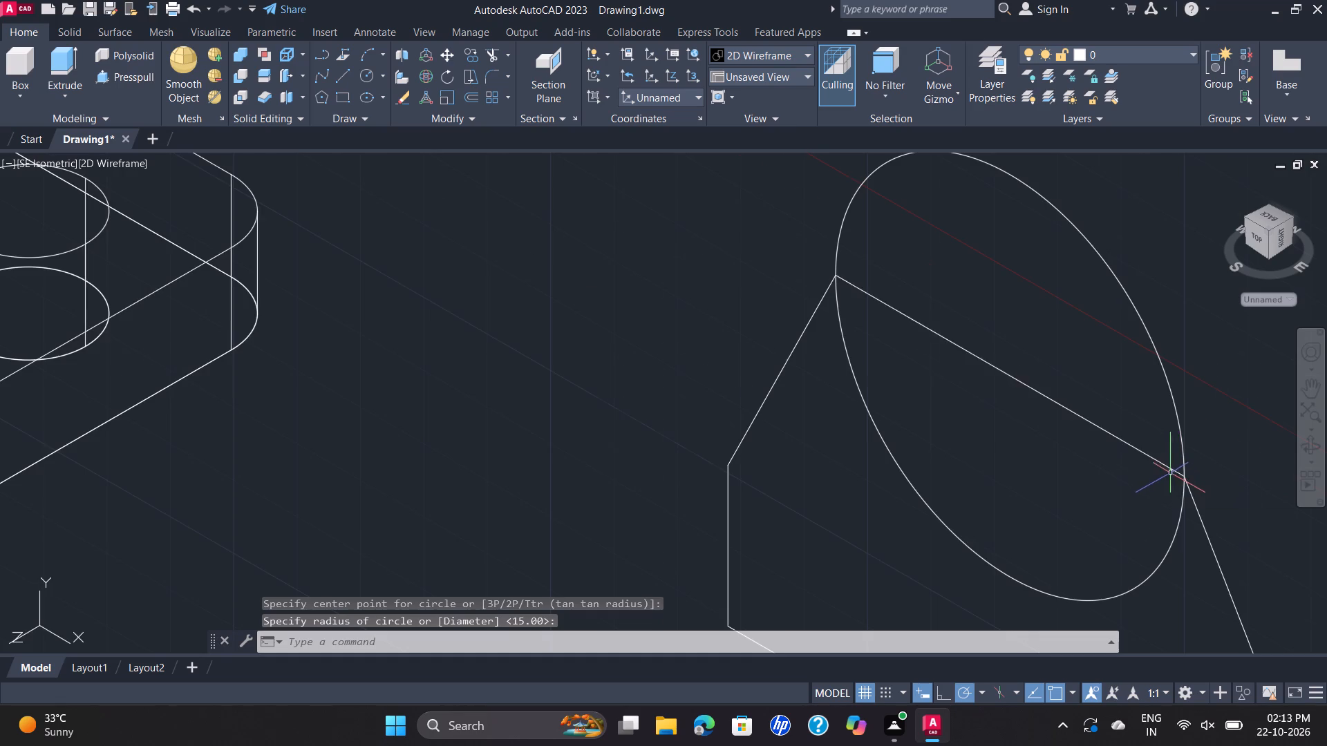
Erase the copied outline's top line that crosses the circle.
scroll(1168, 470, down, 2)
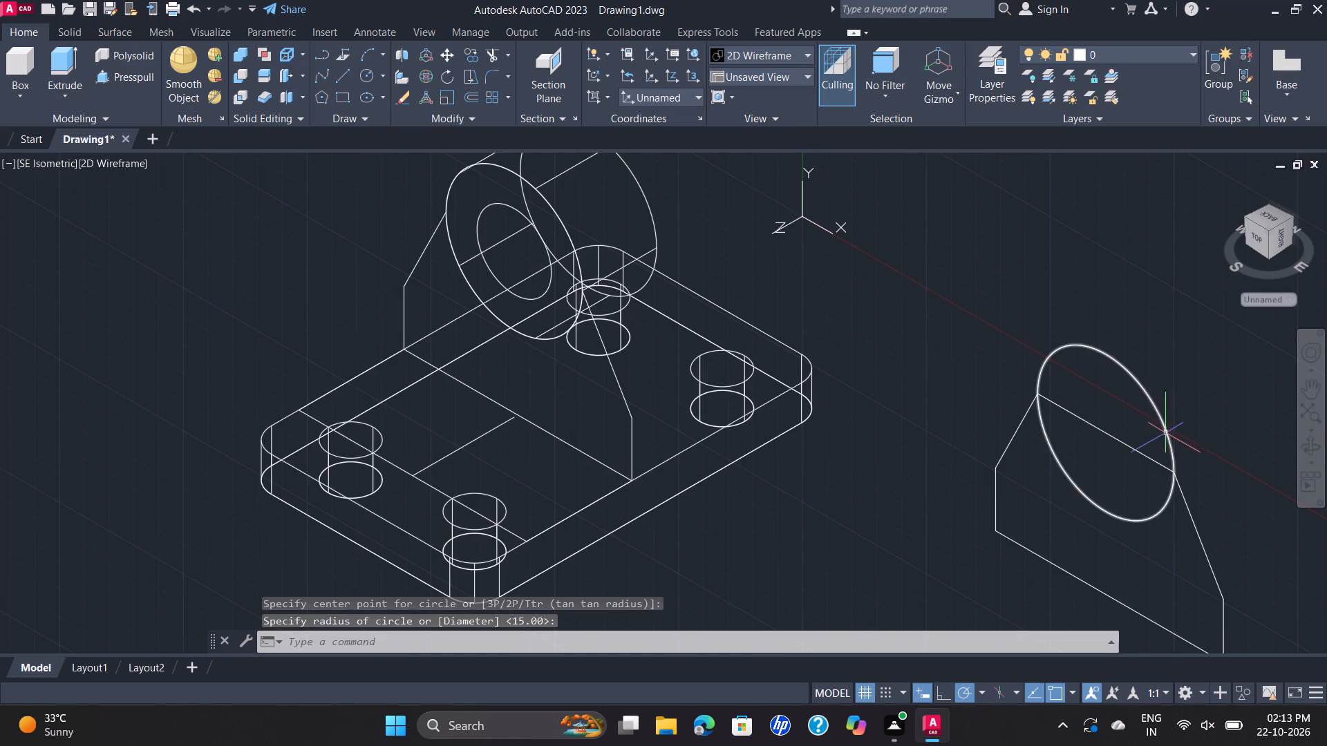
click(1135, 450)
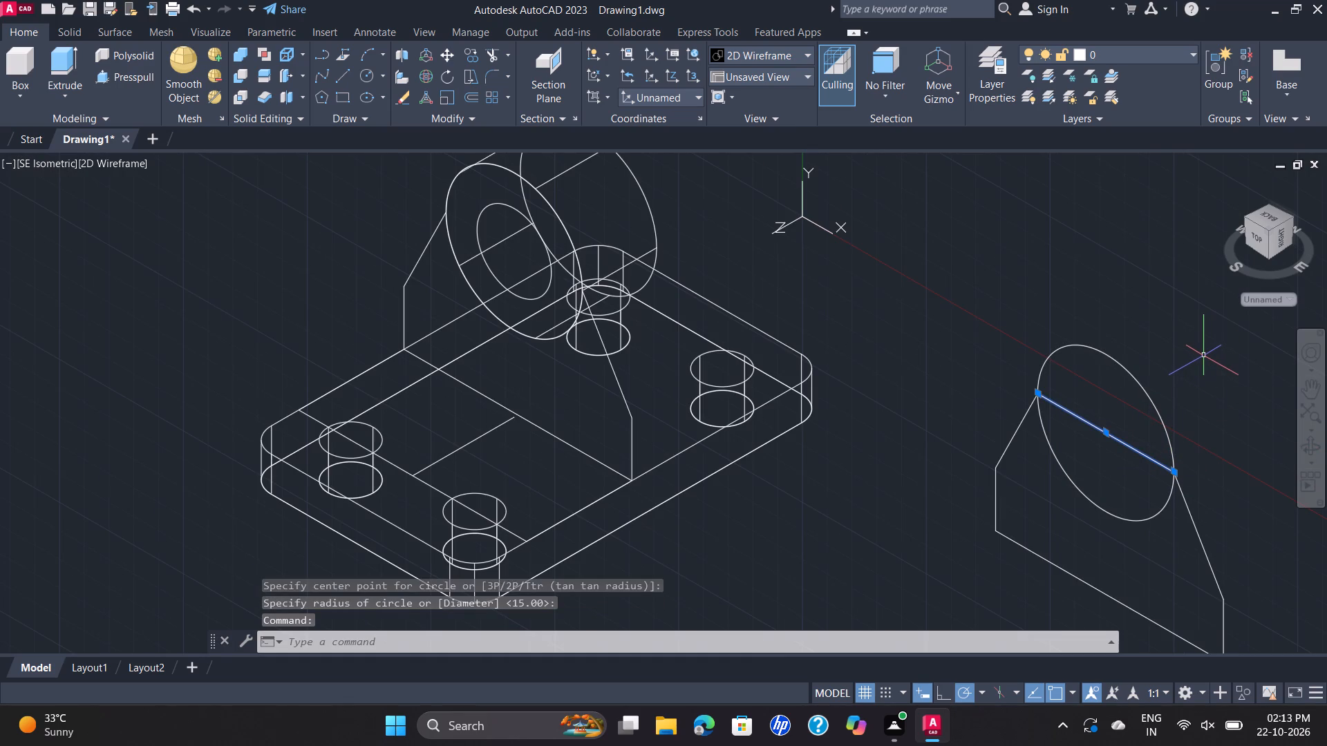
key(Delete)
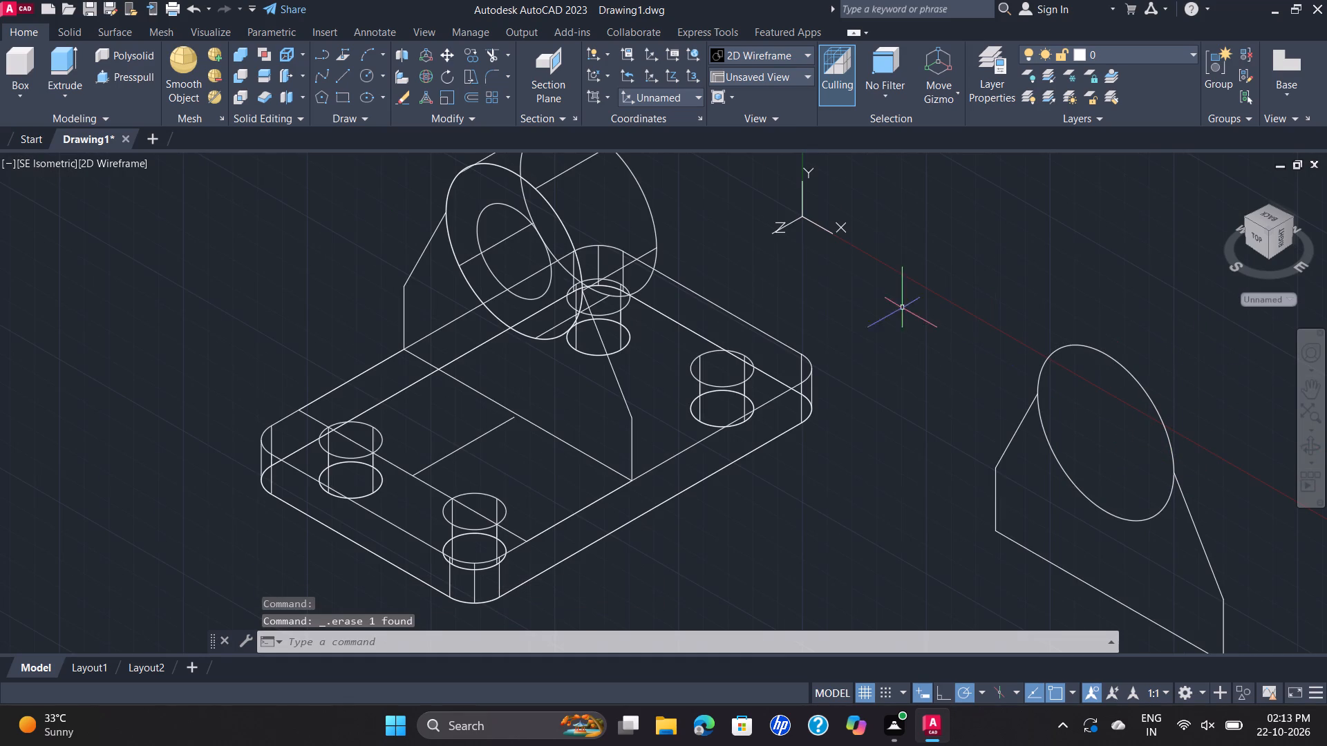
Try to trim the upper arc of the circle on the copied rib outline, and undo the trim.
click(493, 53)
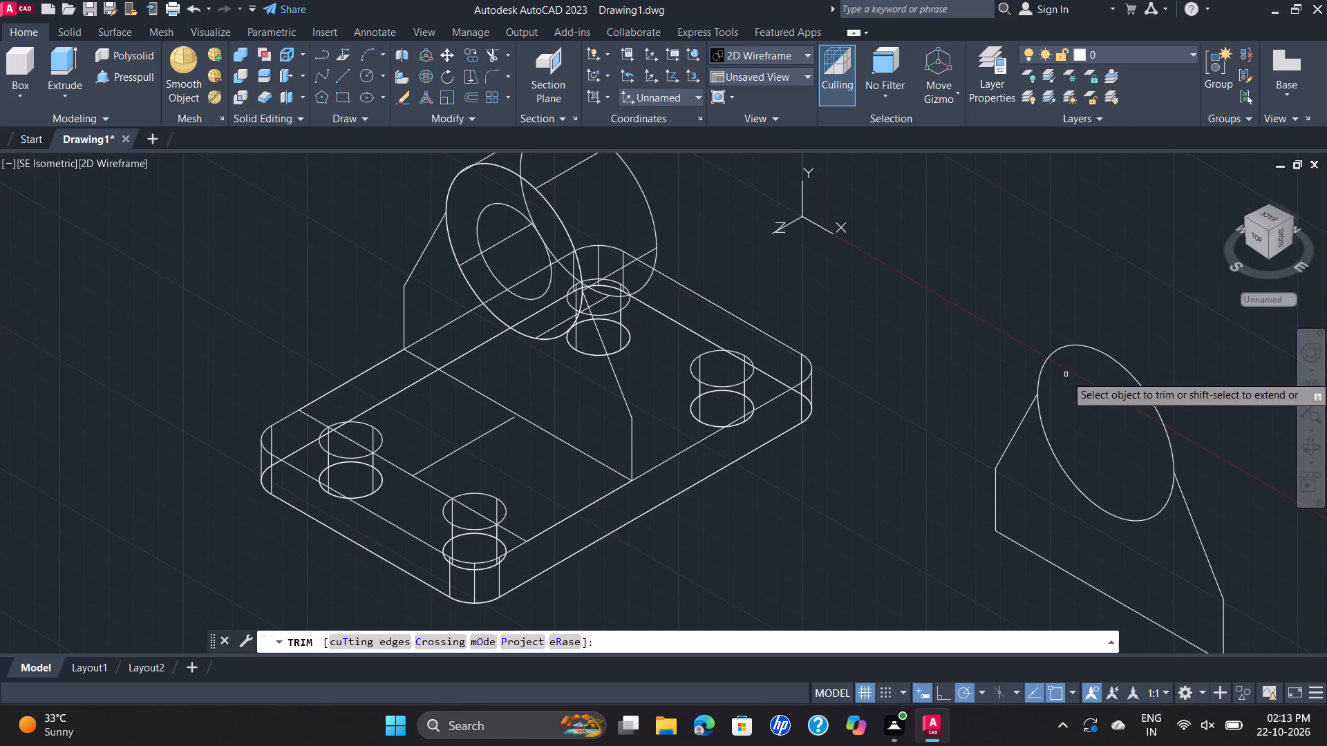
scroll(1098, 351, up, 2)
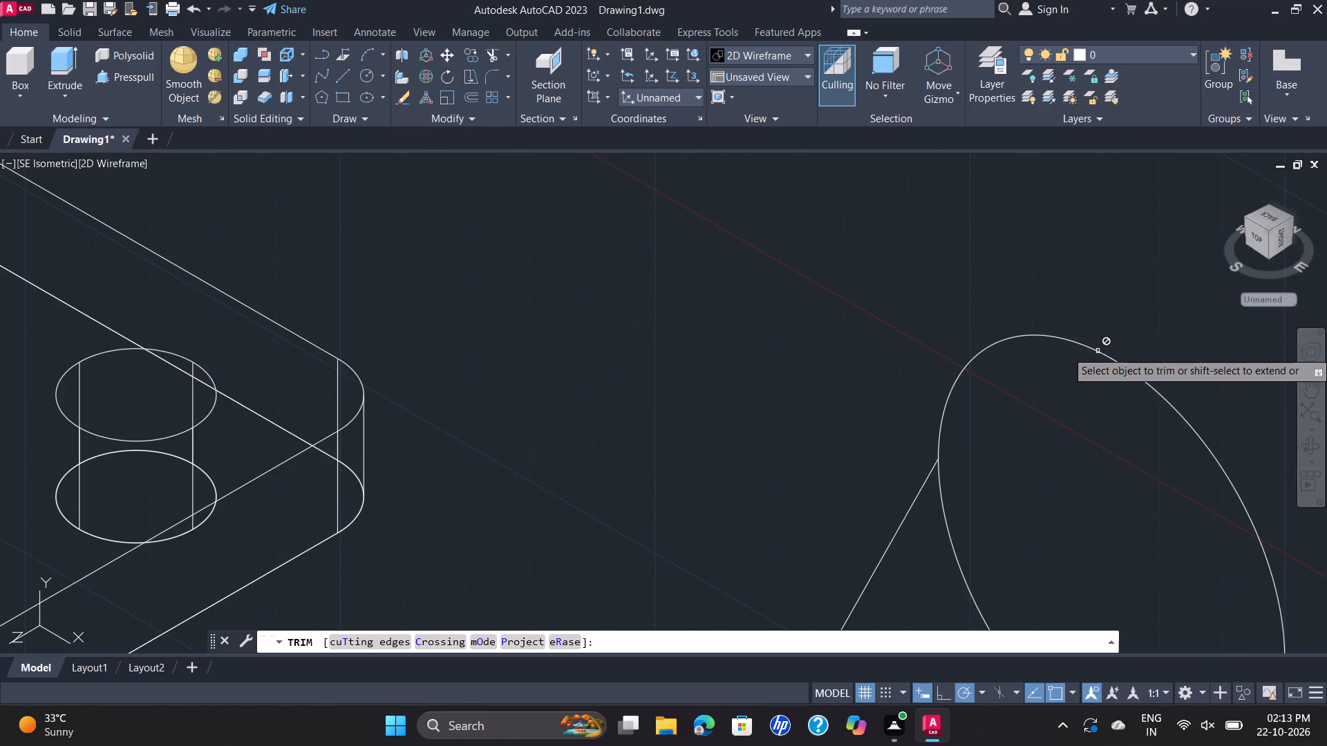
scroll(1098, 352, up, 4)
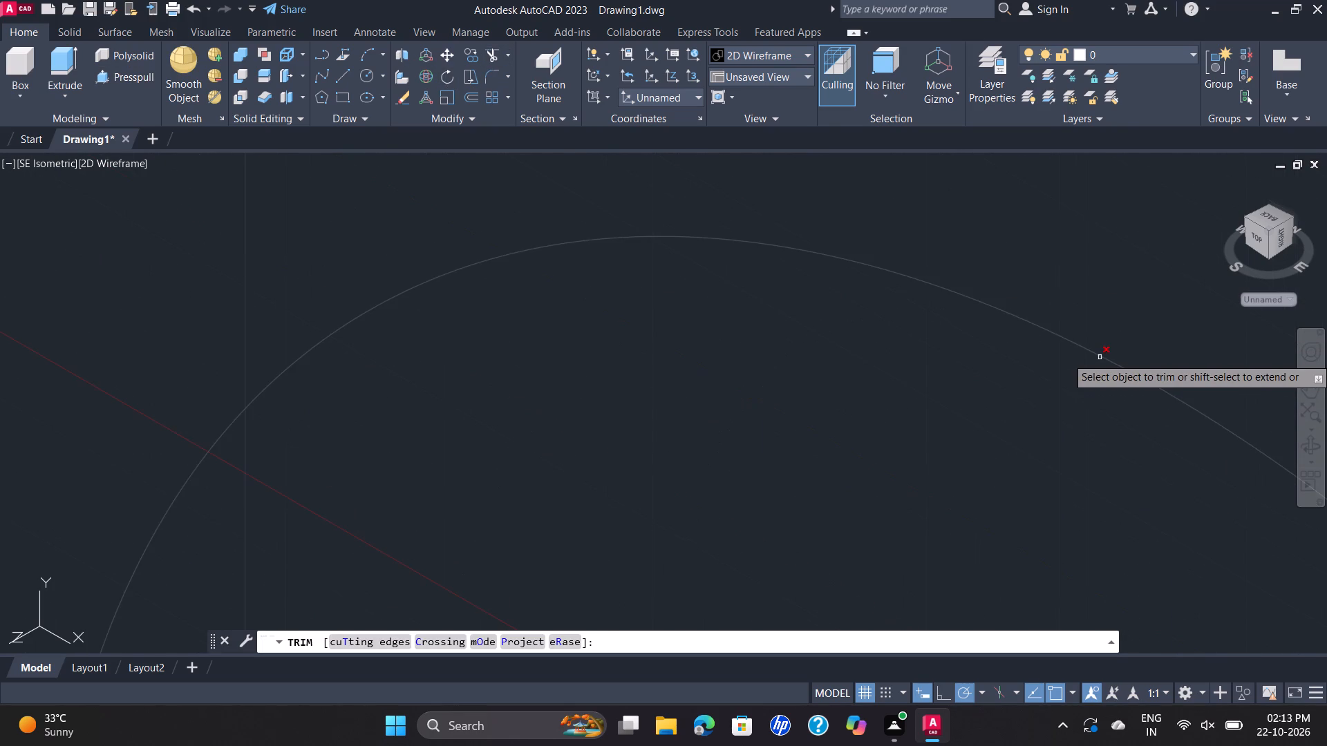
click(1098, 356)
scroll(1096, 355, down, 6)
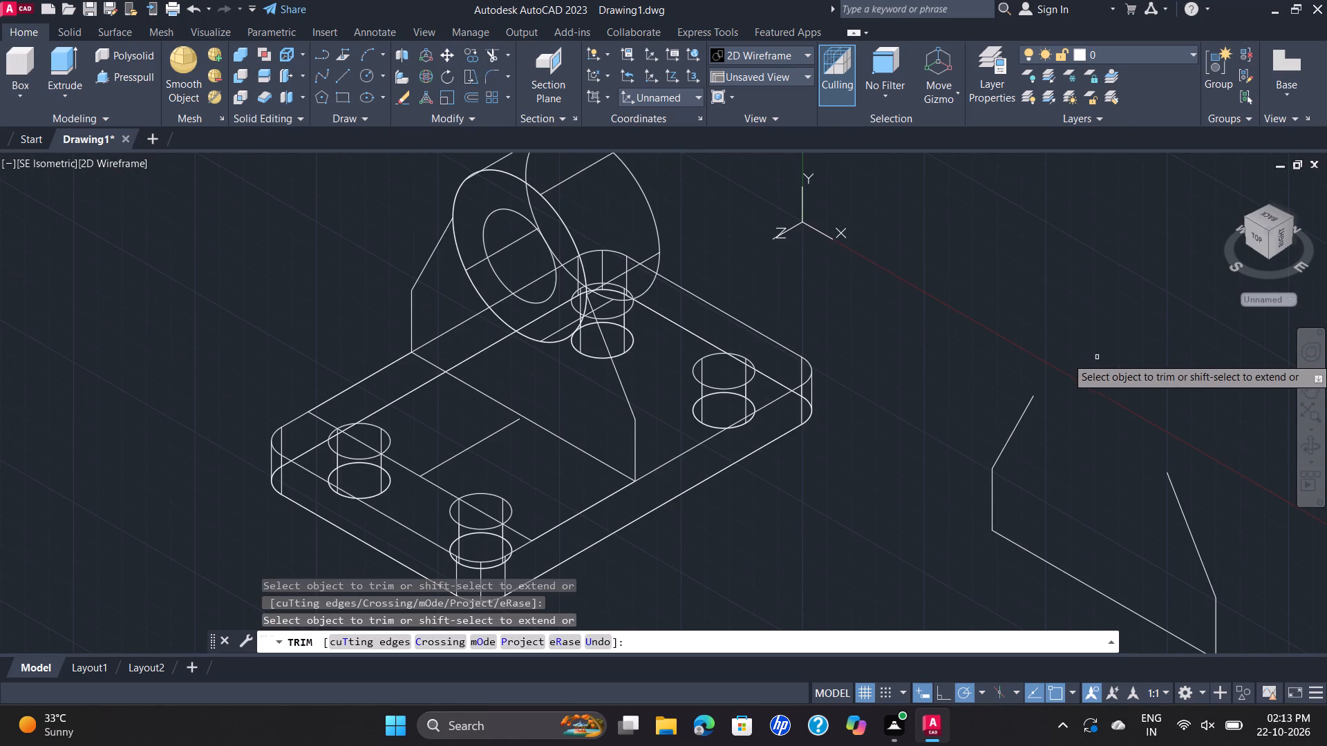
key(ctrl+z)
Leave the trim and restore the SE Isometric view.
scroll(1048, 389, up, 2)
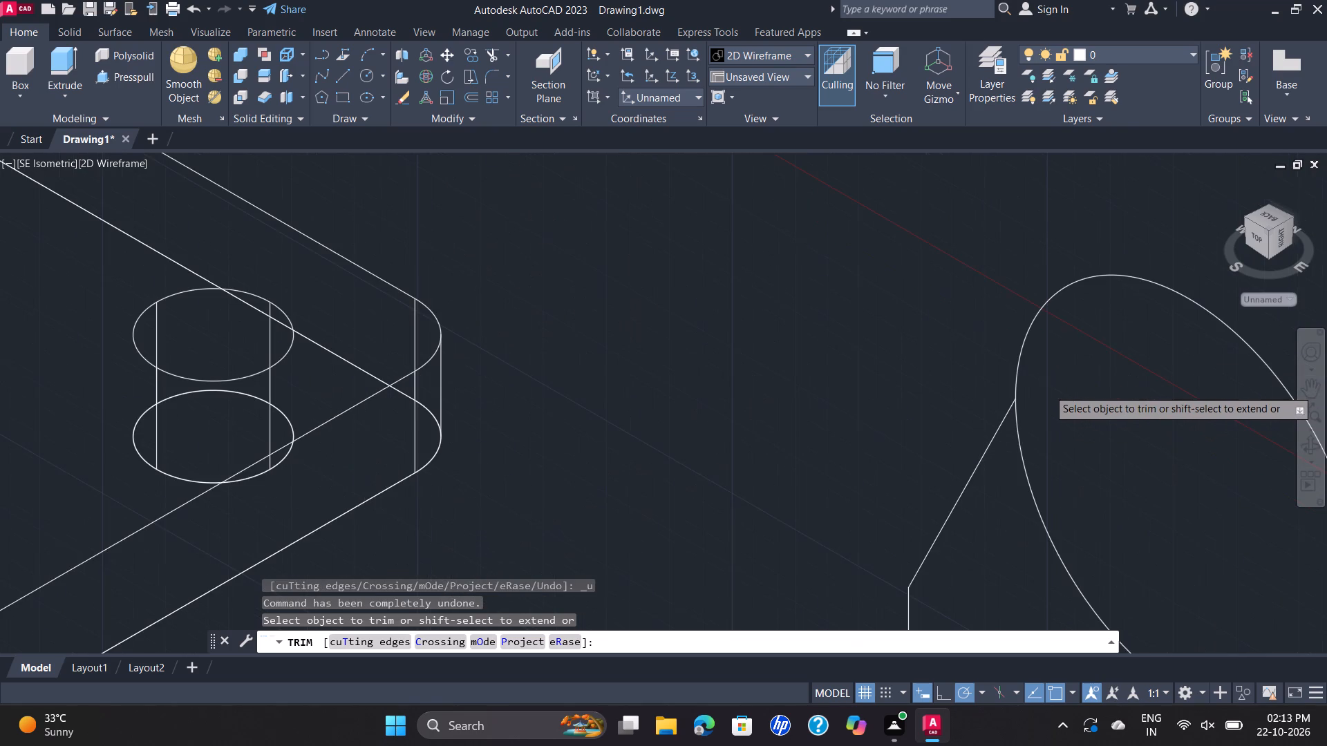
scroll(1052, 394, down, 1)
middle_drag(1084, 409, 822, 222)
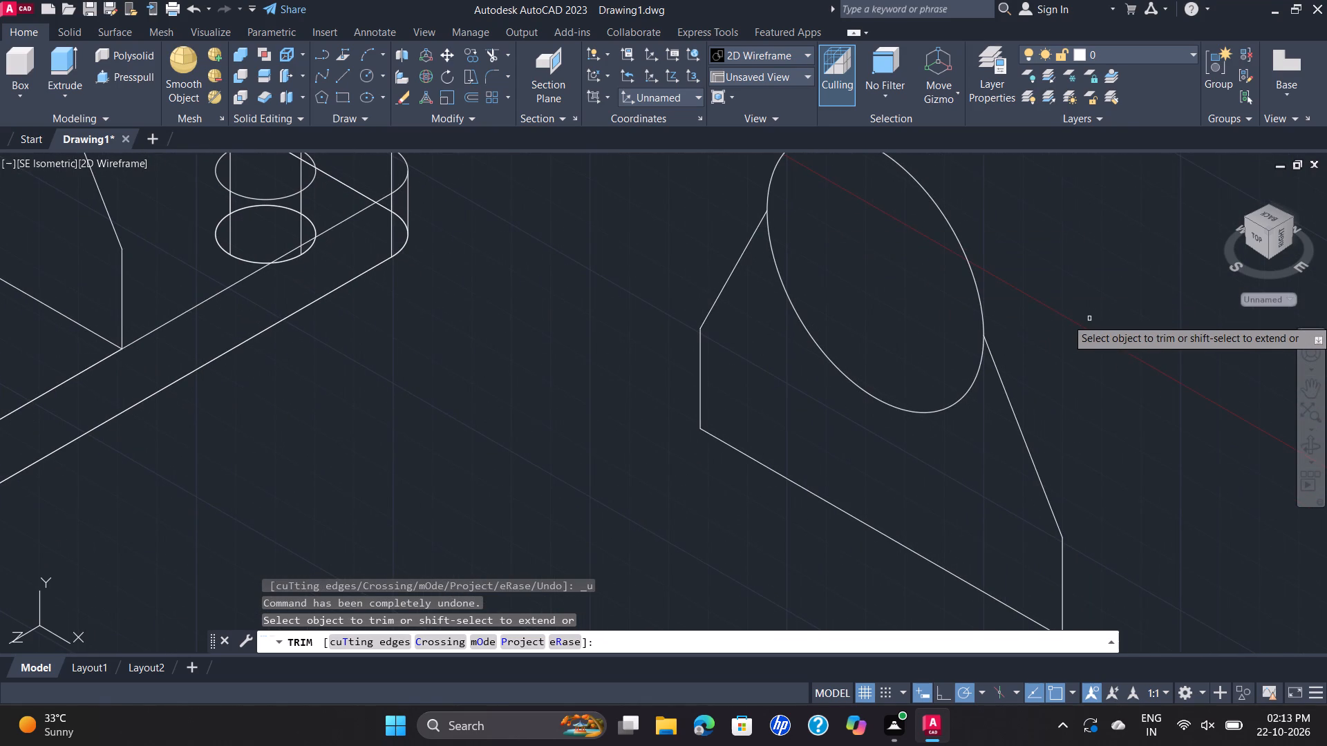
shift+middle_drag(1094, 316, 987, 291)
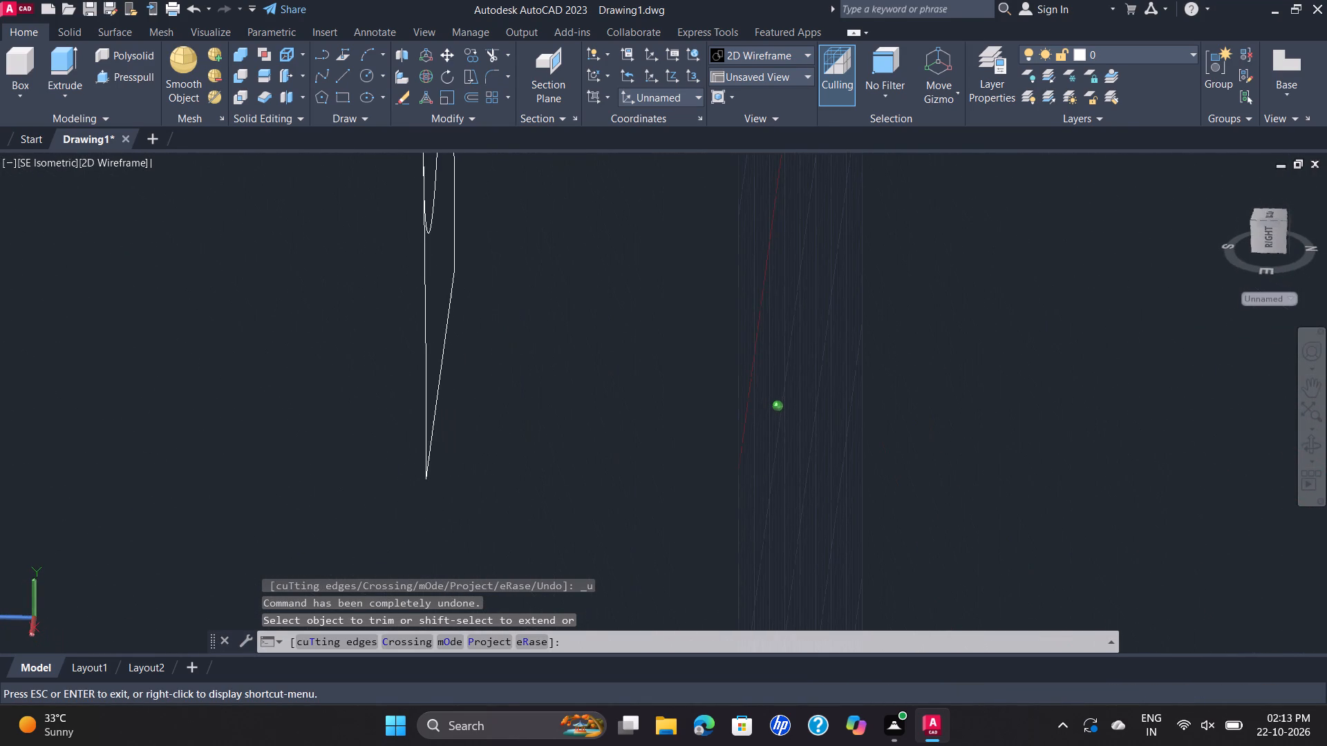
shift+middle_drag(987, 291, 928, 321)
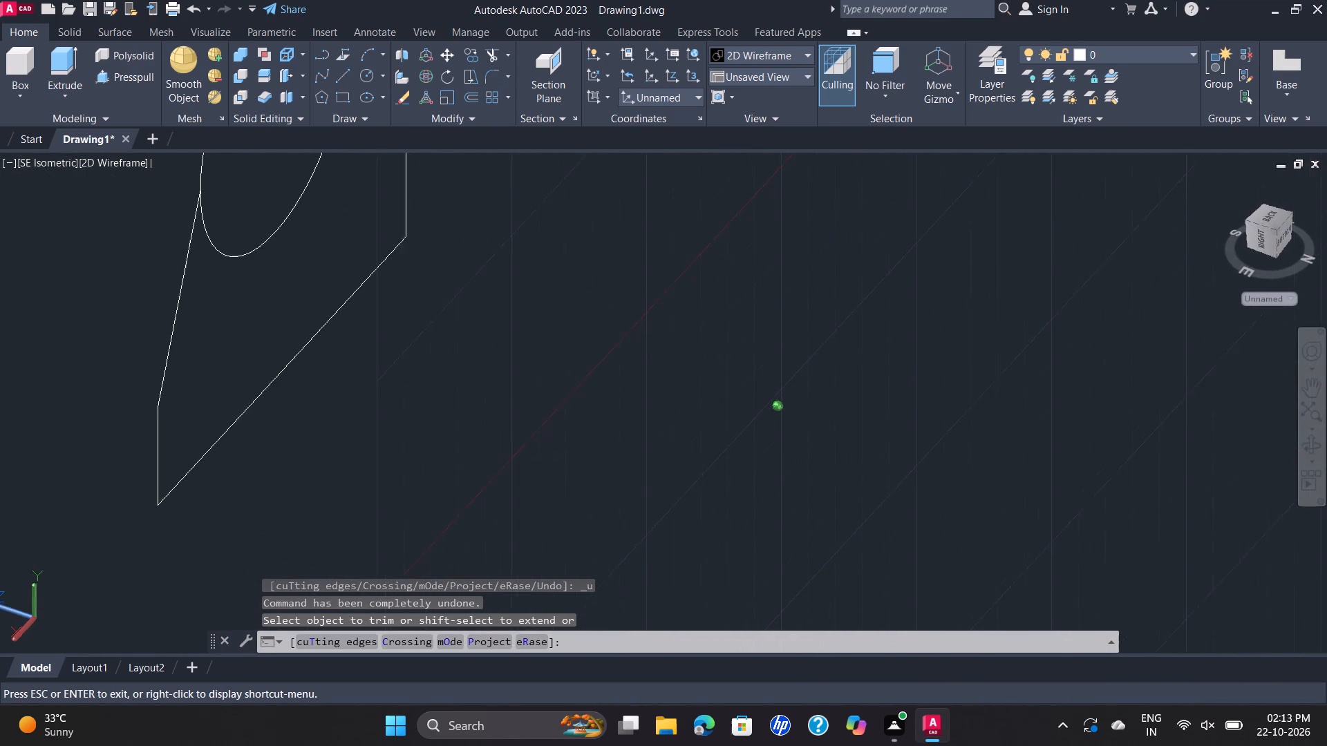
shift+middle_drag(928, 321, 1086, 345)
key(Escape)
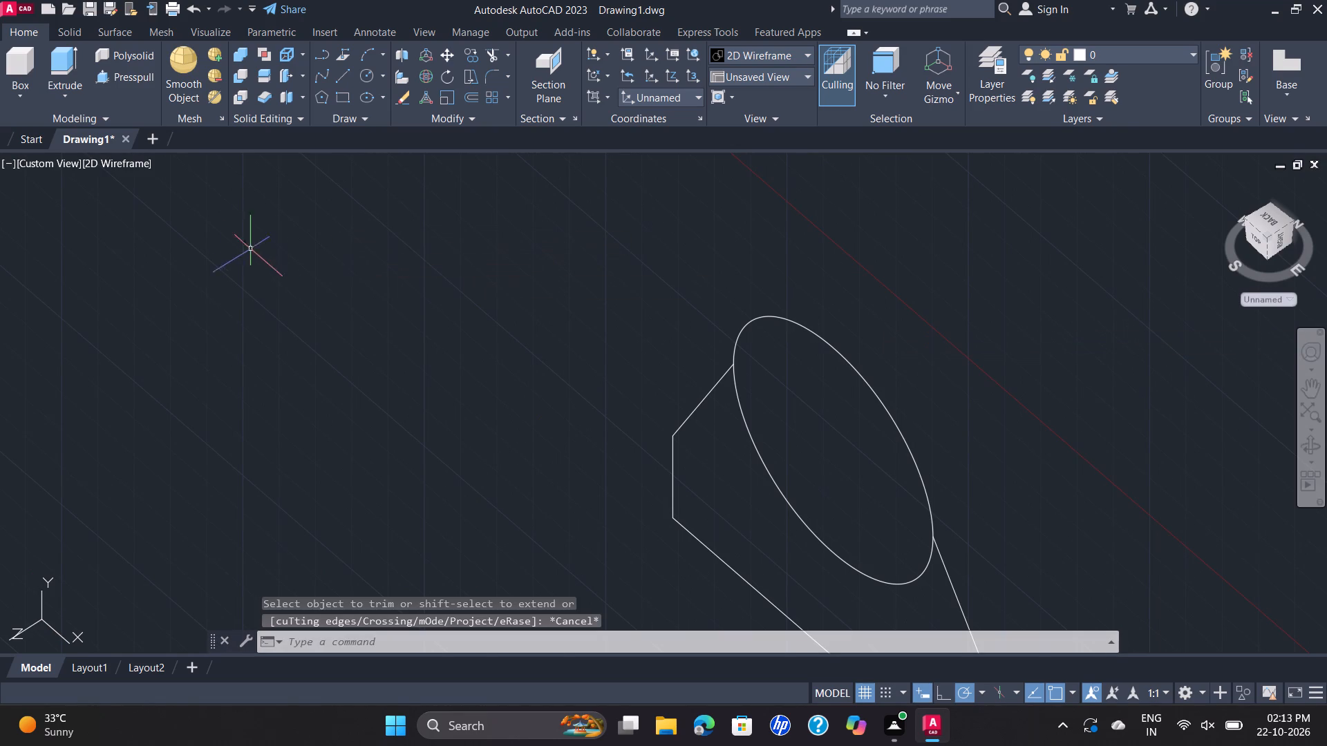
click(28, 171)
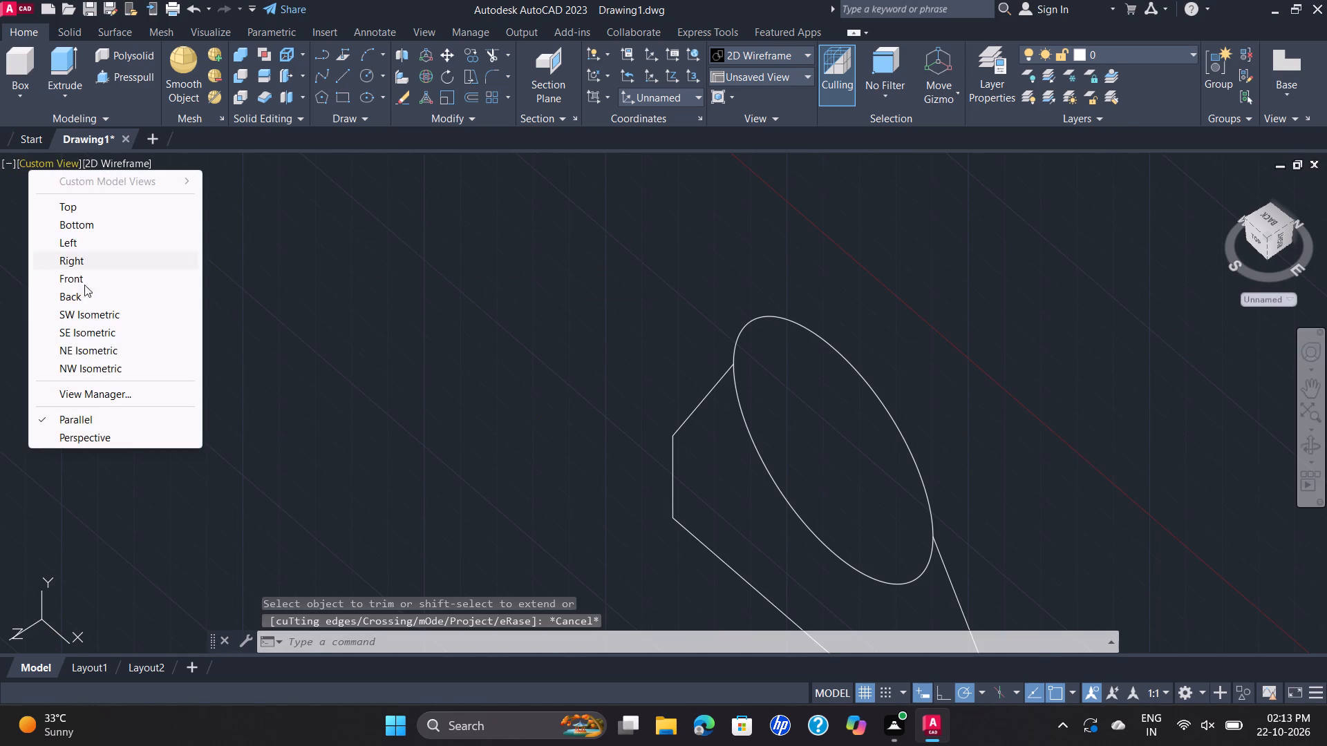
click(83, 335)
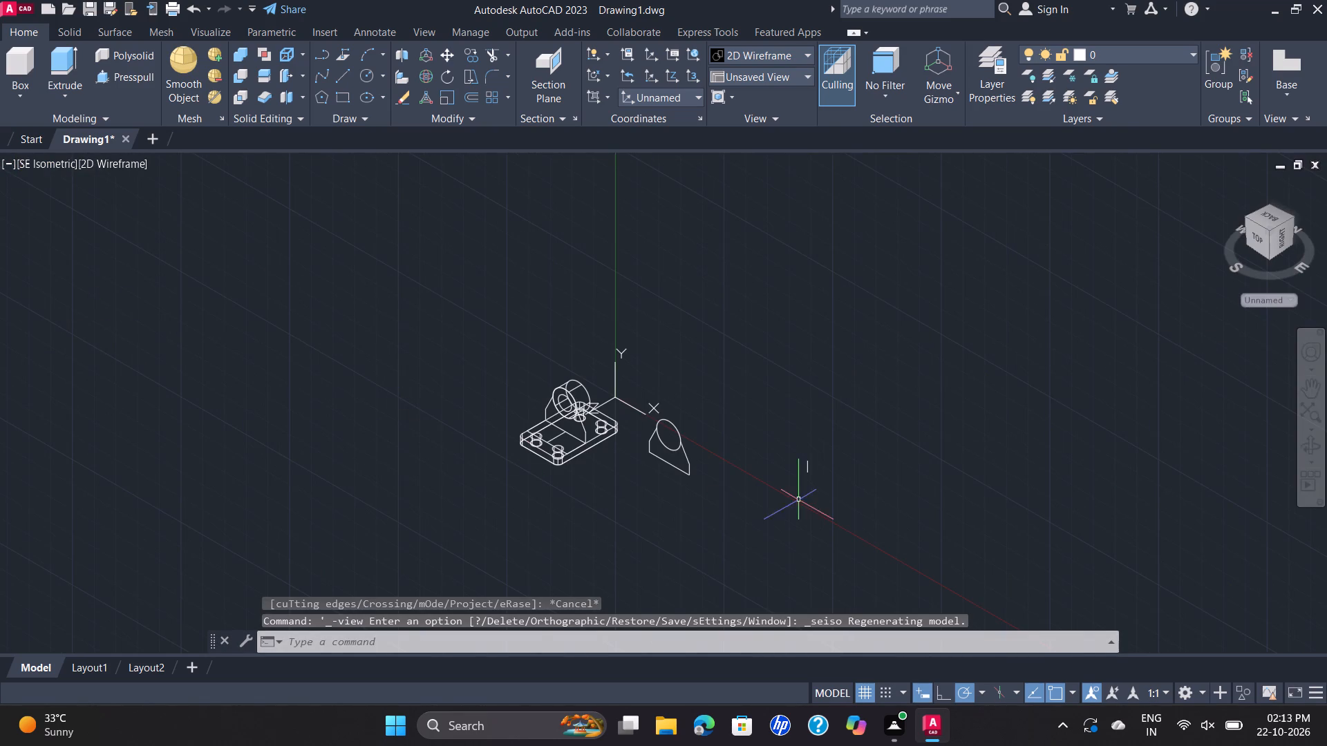
Draw a 55 long line across the circle, joining the upper ends of the copied rib outline's two slanted sides.
scroll(753, 466, up, 2)
scroll(572, 388, up, 3)
scroll(558, 366, down, 1)
middle_drag(571, 373, 614, 294)
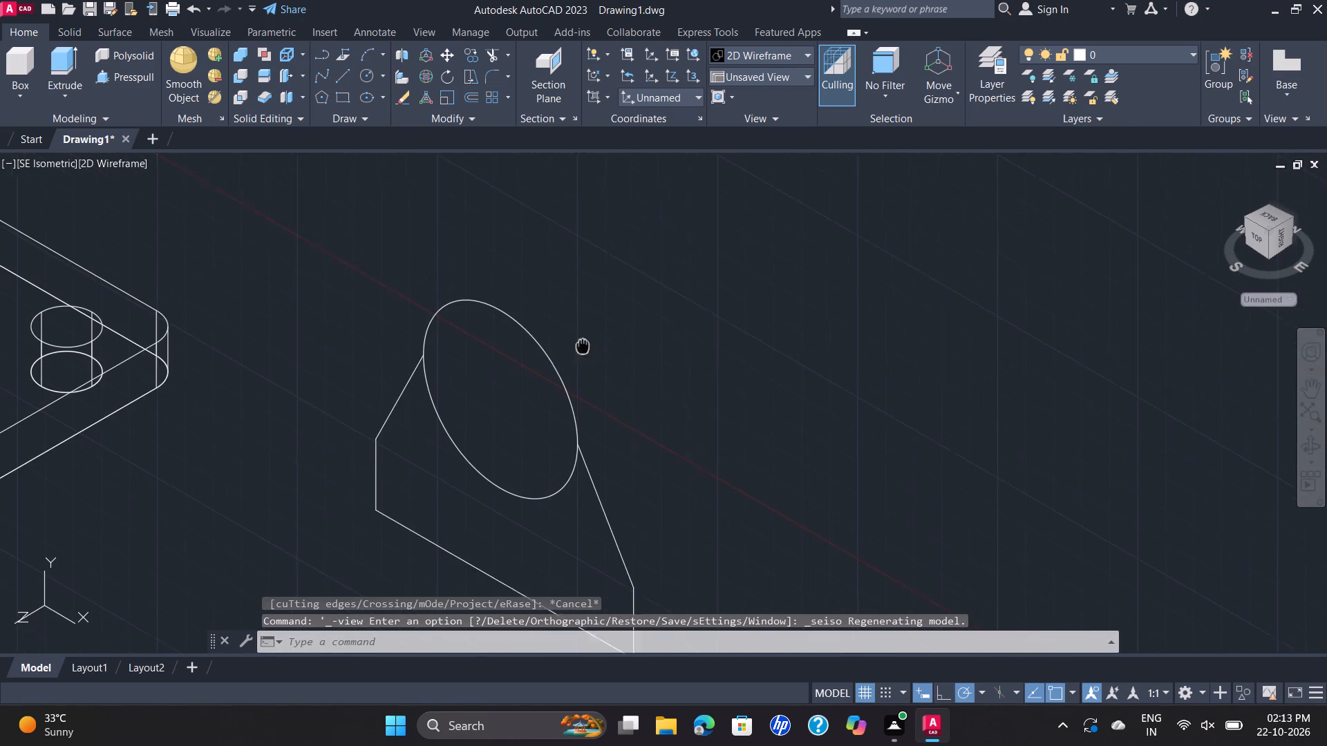
middle_drag(614, 294, 635, 262)
click(343, 80)
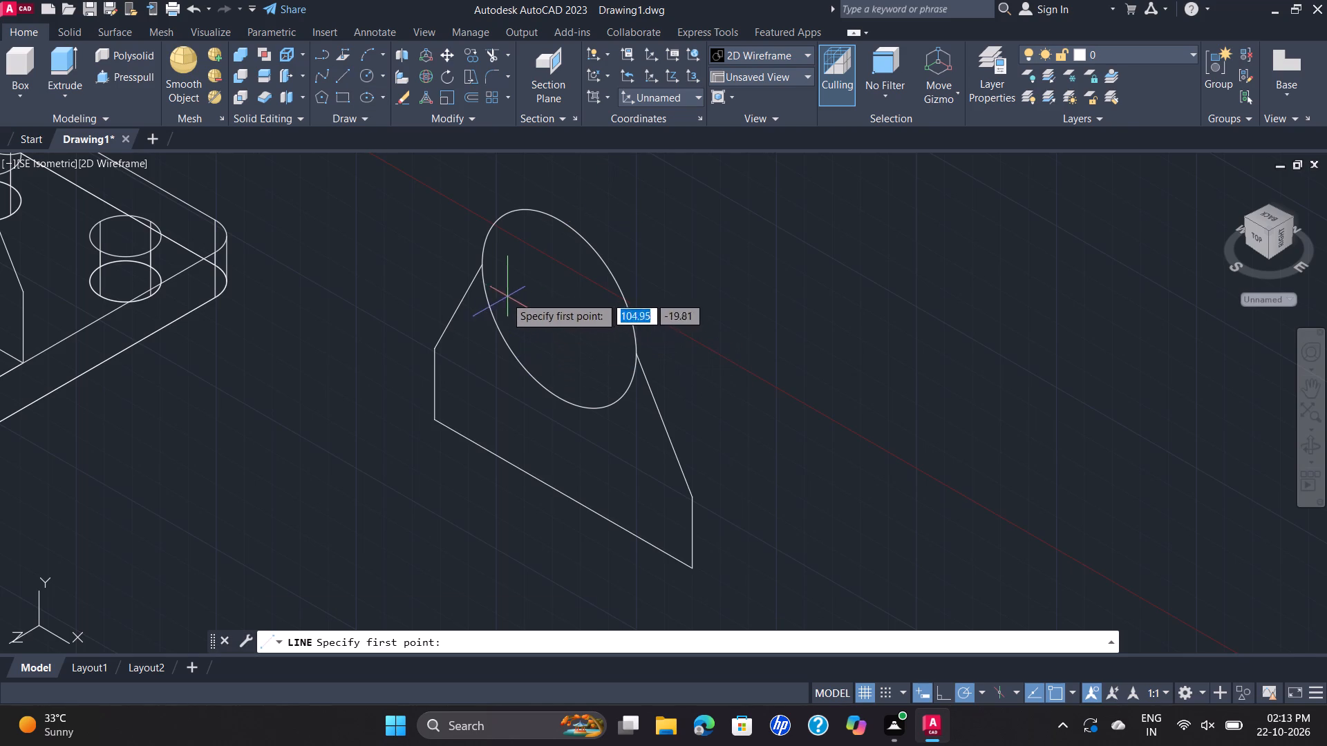
click(487, 265)
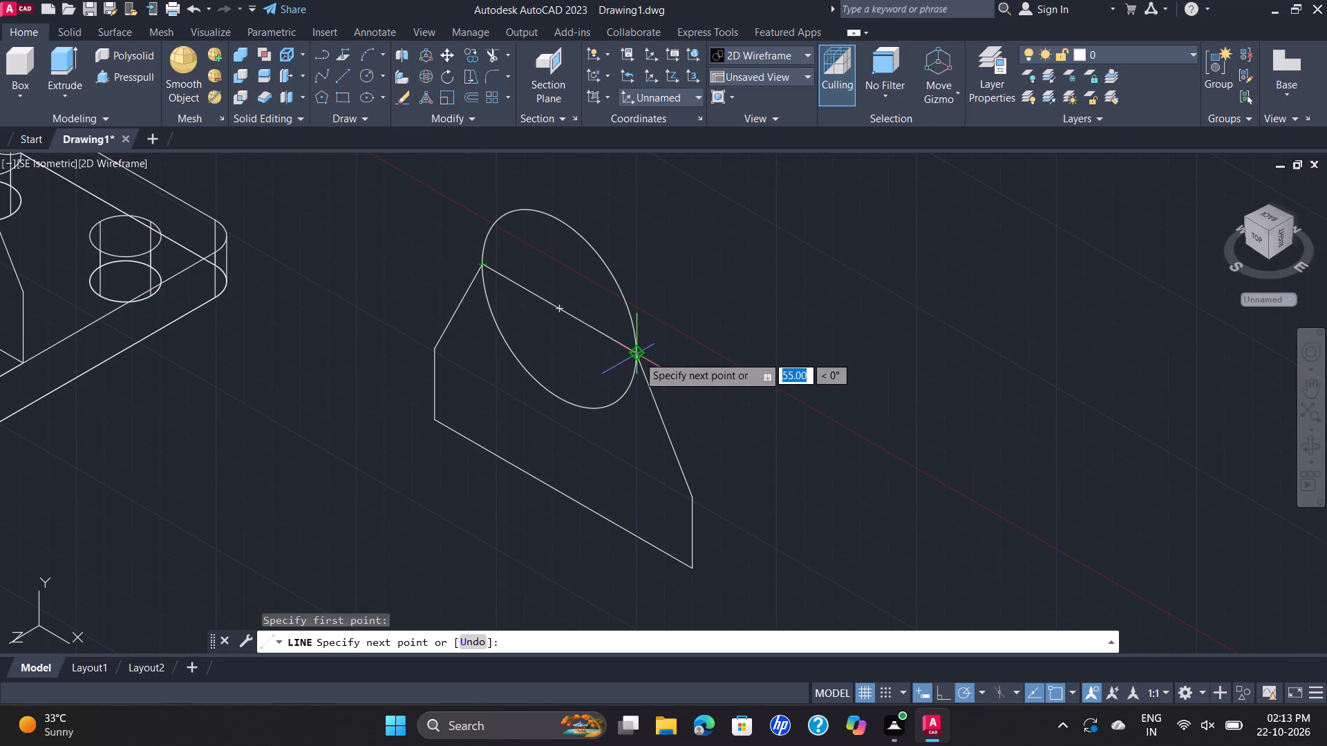
click(638, 356)
key(Escape)
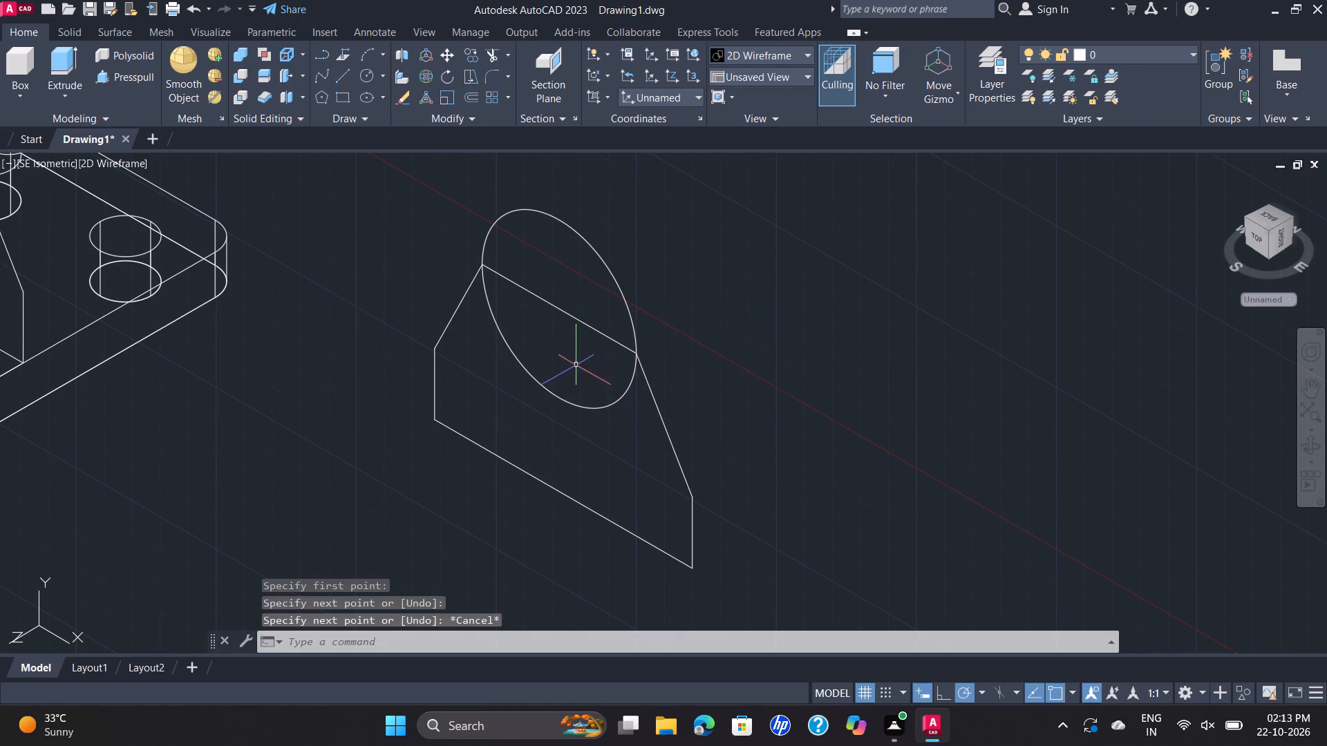
Trim away the circle's upper arc and the straight line across it, leaving the lower arc as the outline's concave top.
click(504, 61)
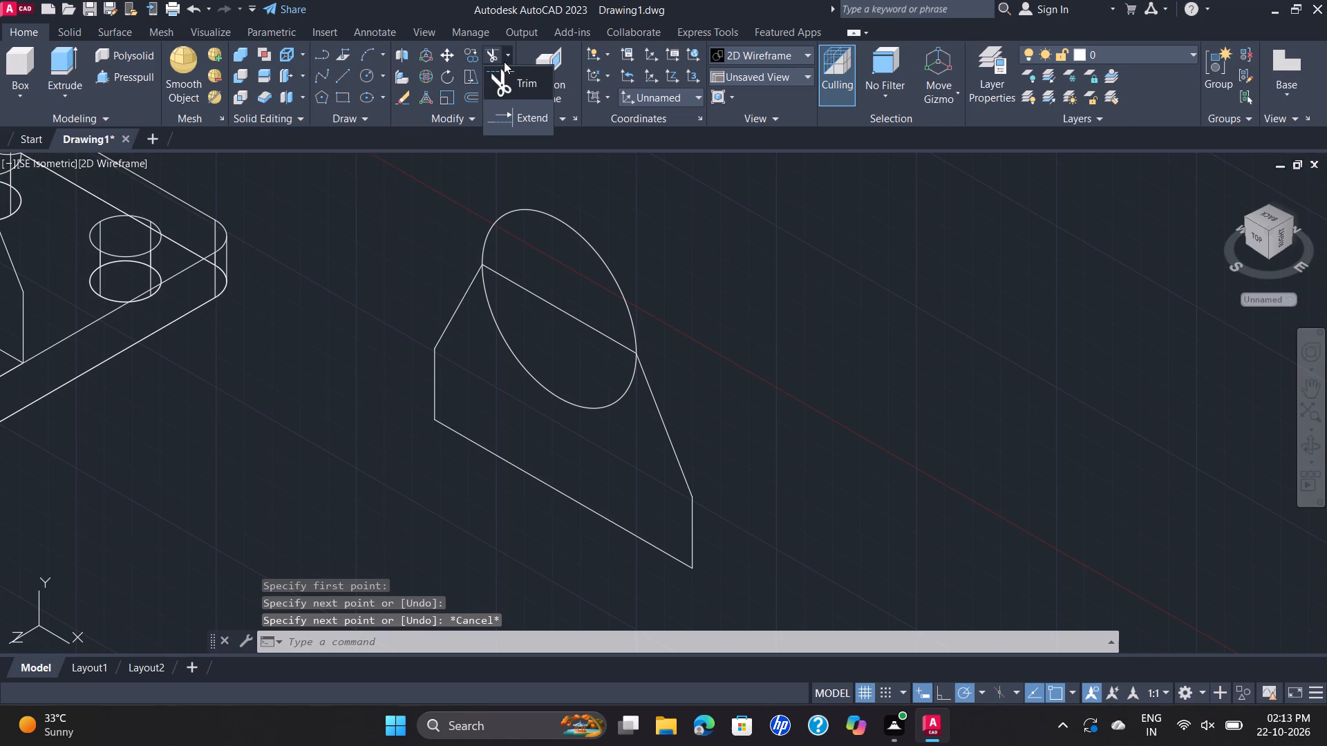
click(512, 77)
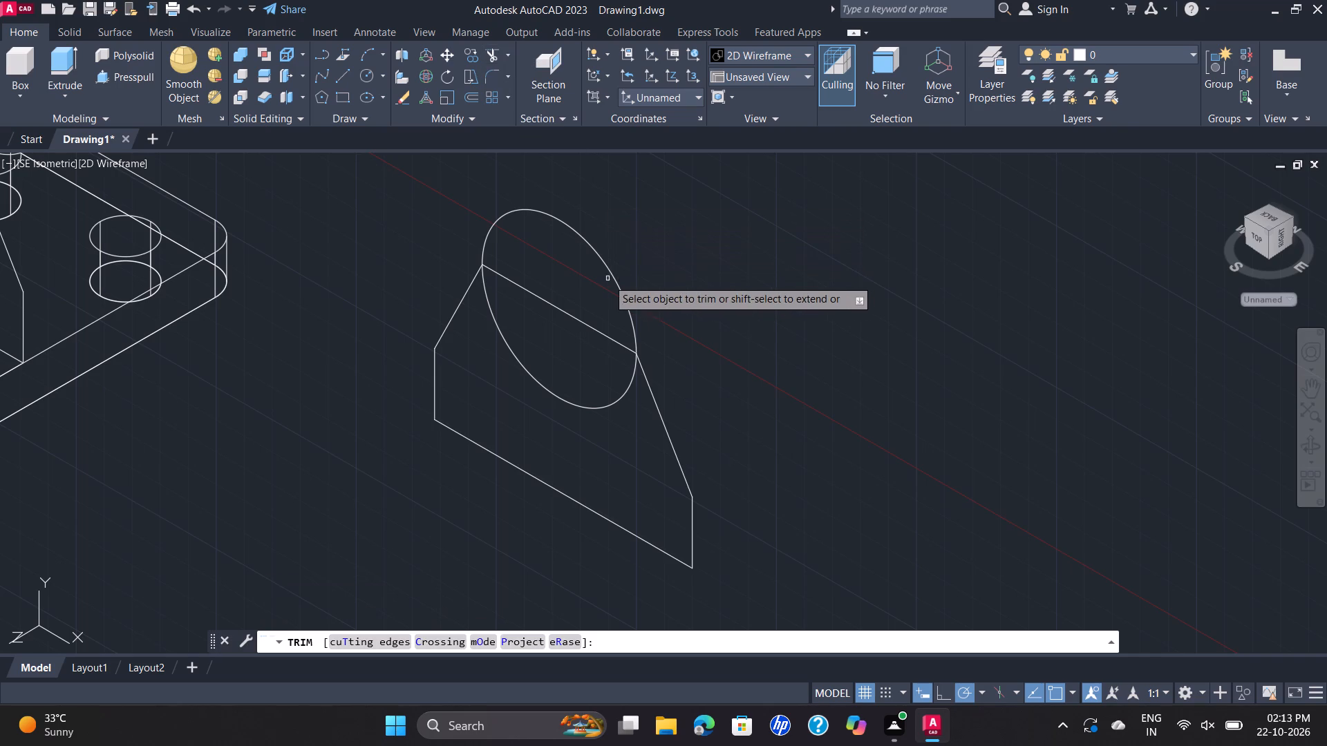
scroll(606, 280, up, 2)
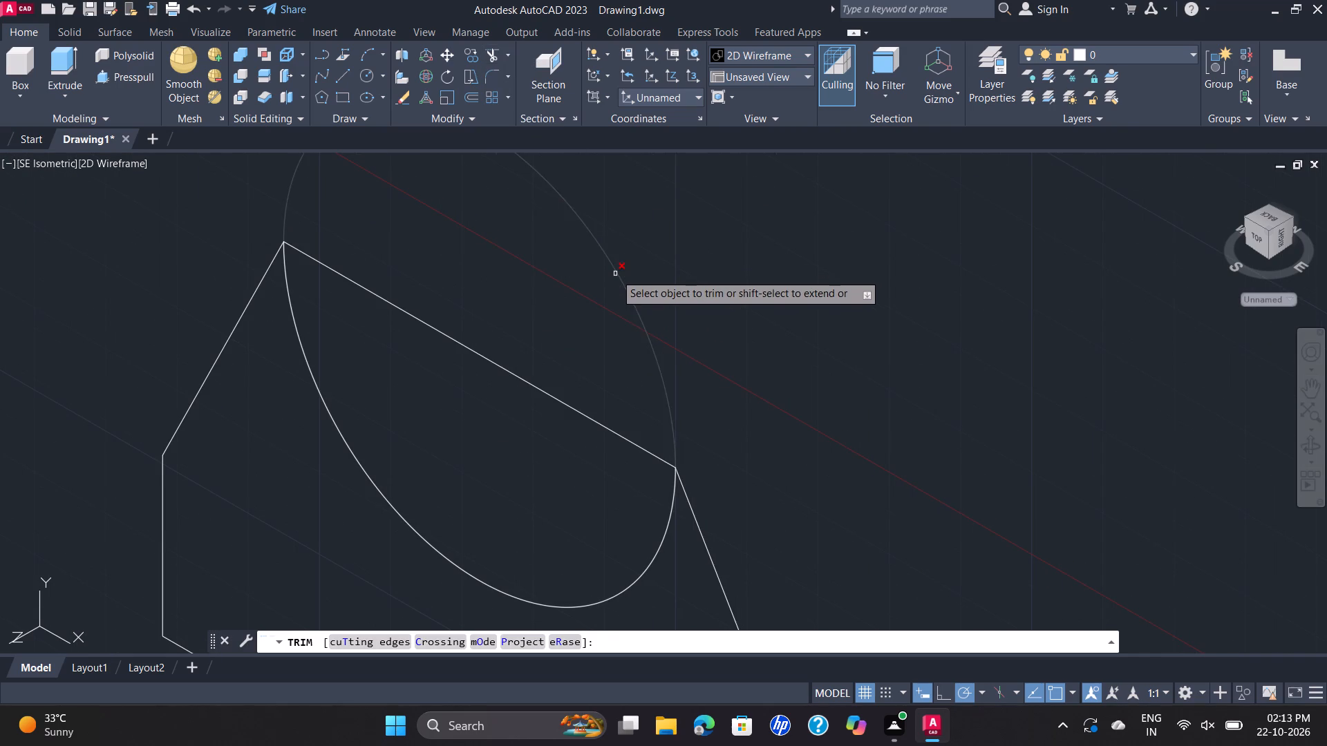
click(615, 274)
scroll(619, 268, down, 2)
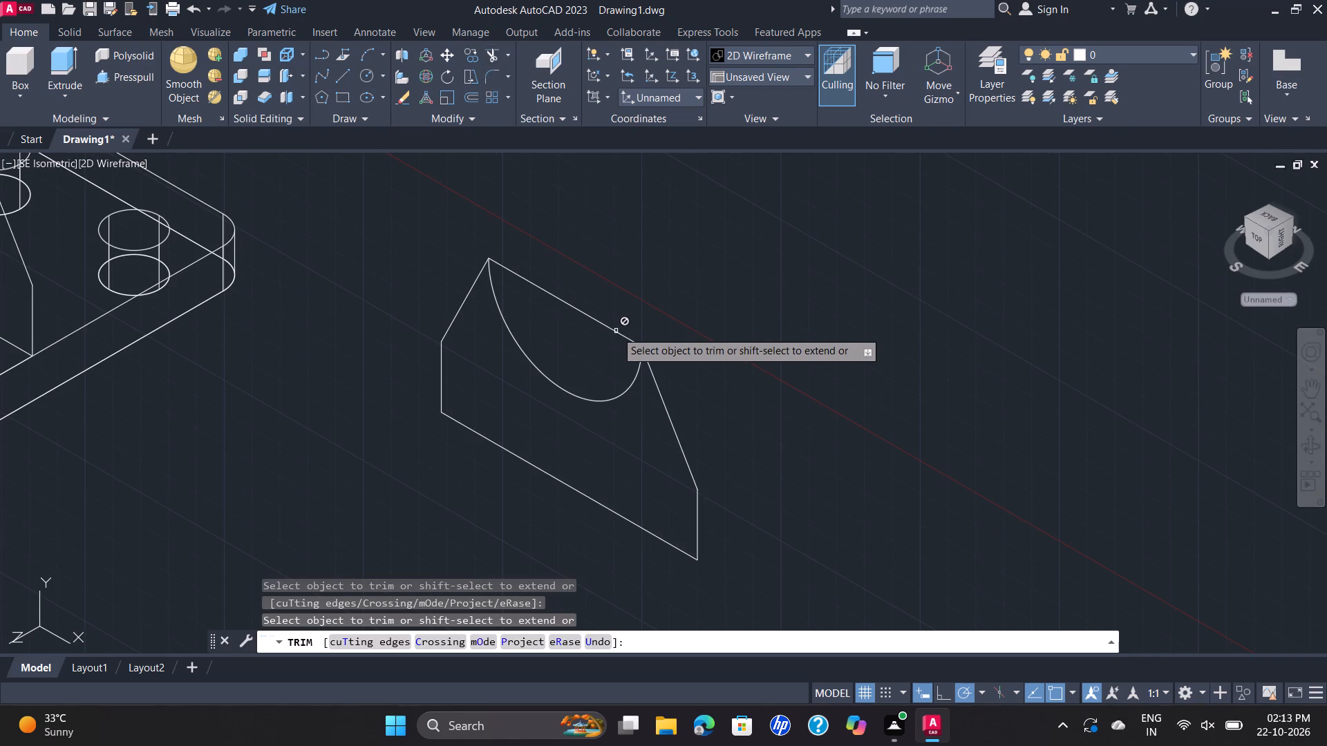
scroll(609, 333, up, 2)
click(612, 324)
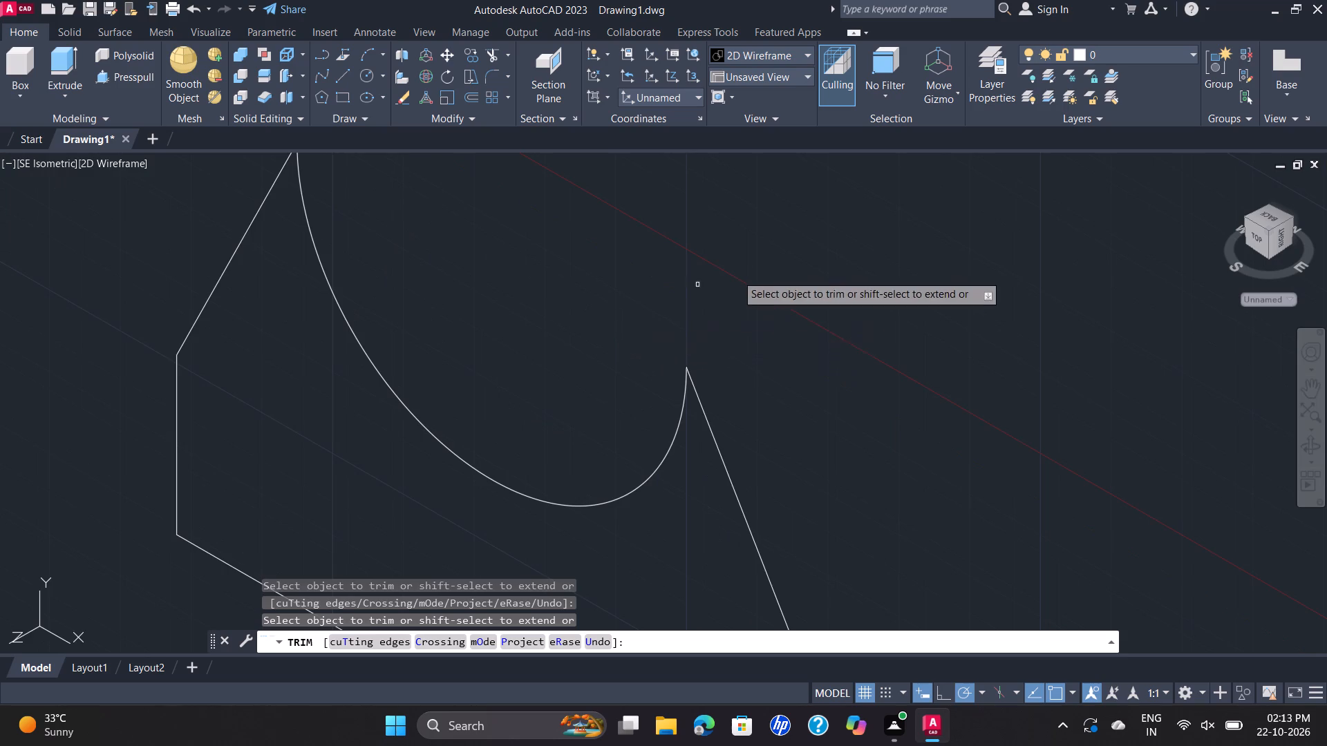
scroll(749, 271, down, 3)
key(Escape)
Join all the lines and the arc of the copied rib outline into a single closed object.
drag(934, 245, 919, 263)
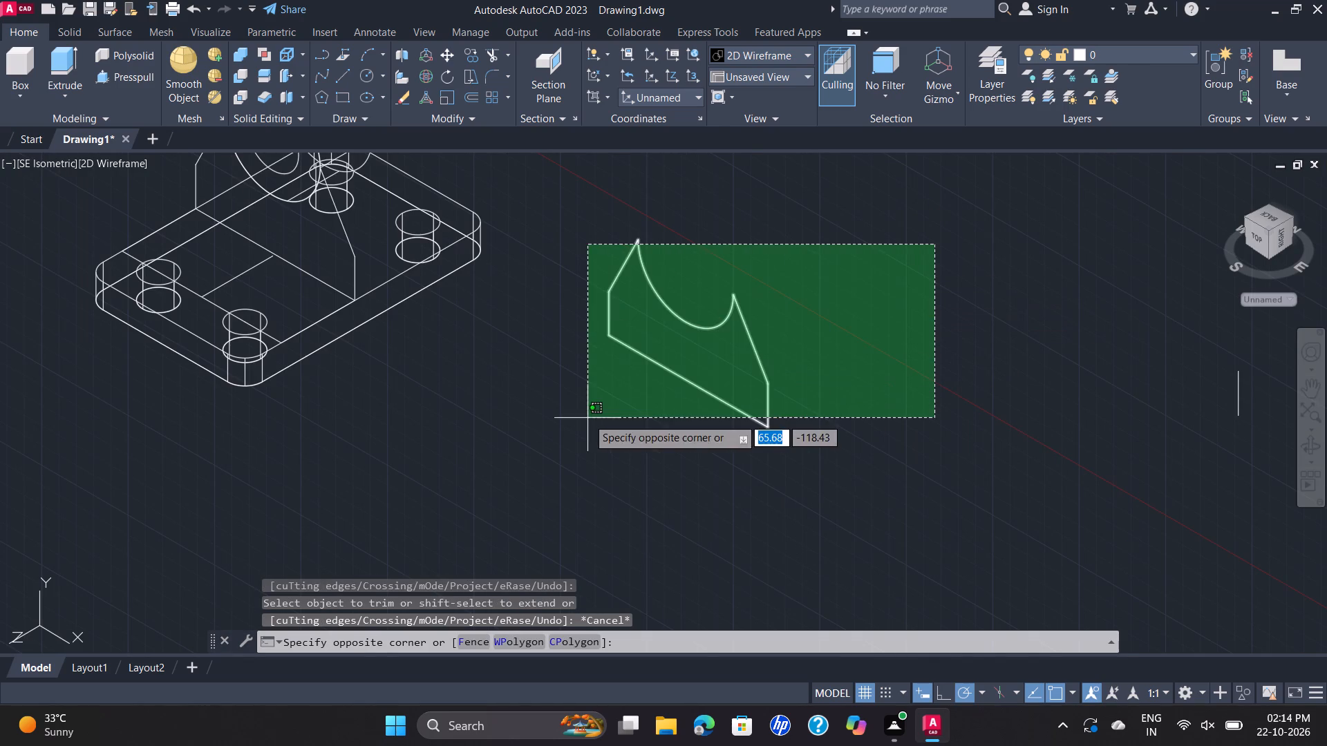
click(587, 418)
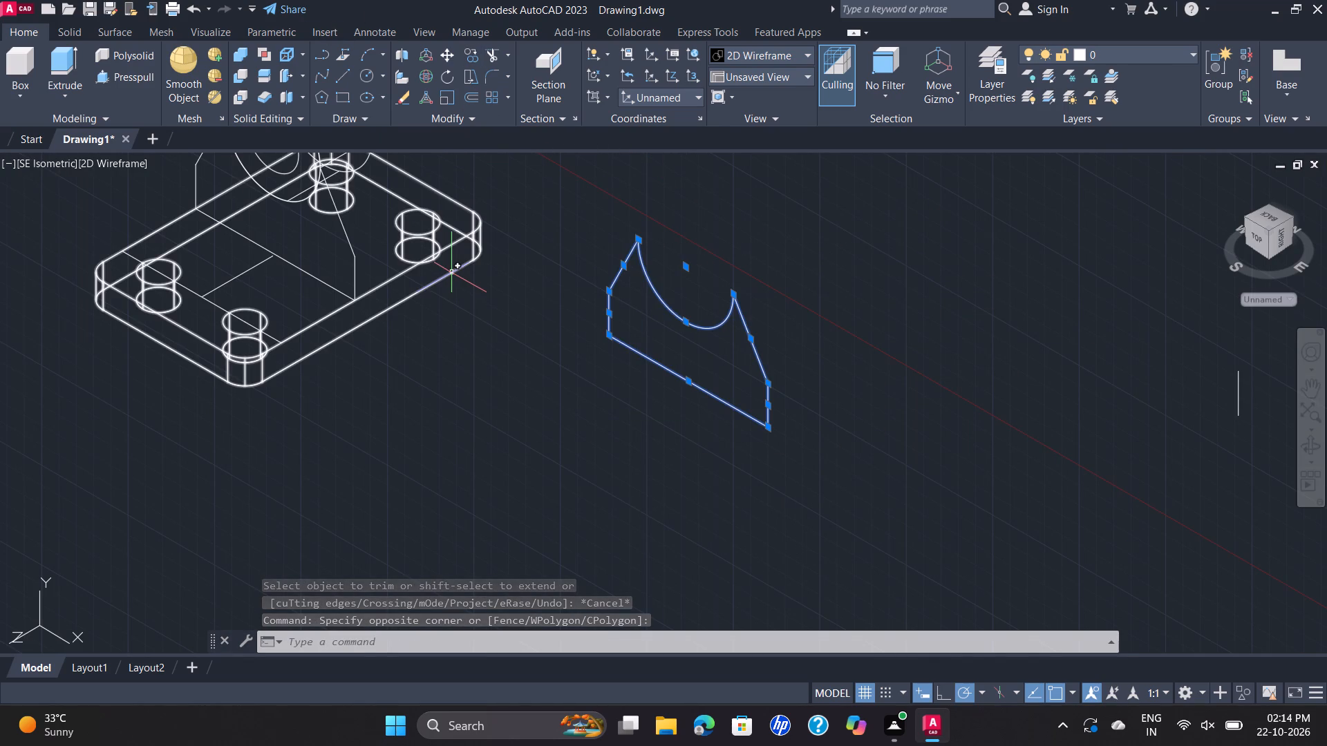
key(j)
key(Return)
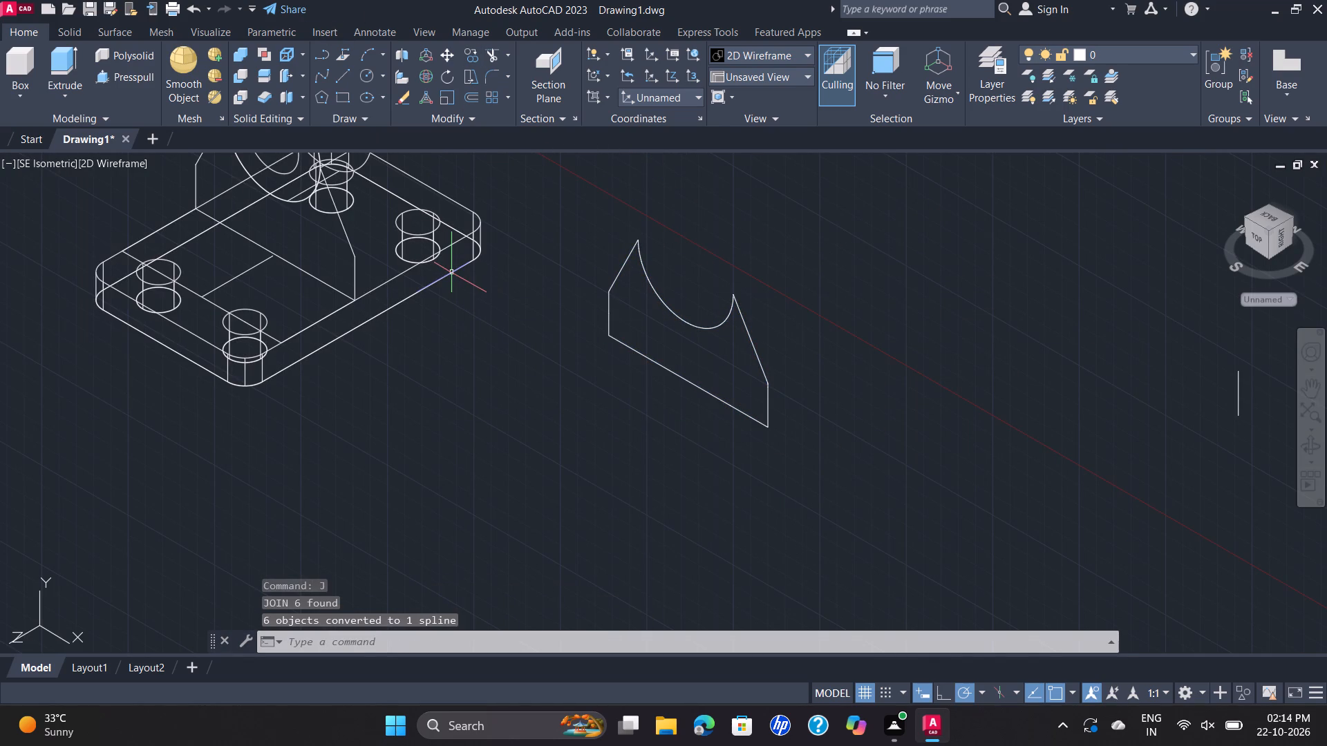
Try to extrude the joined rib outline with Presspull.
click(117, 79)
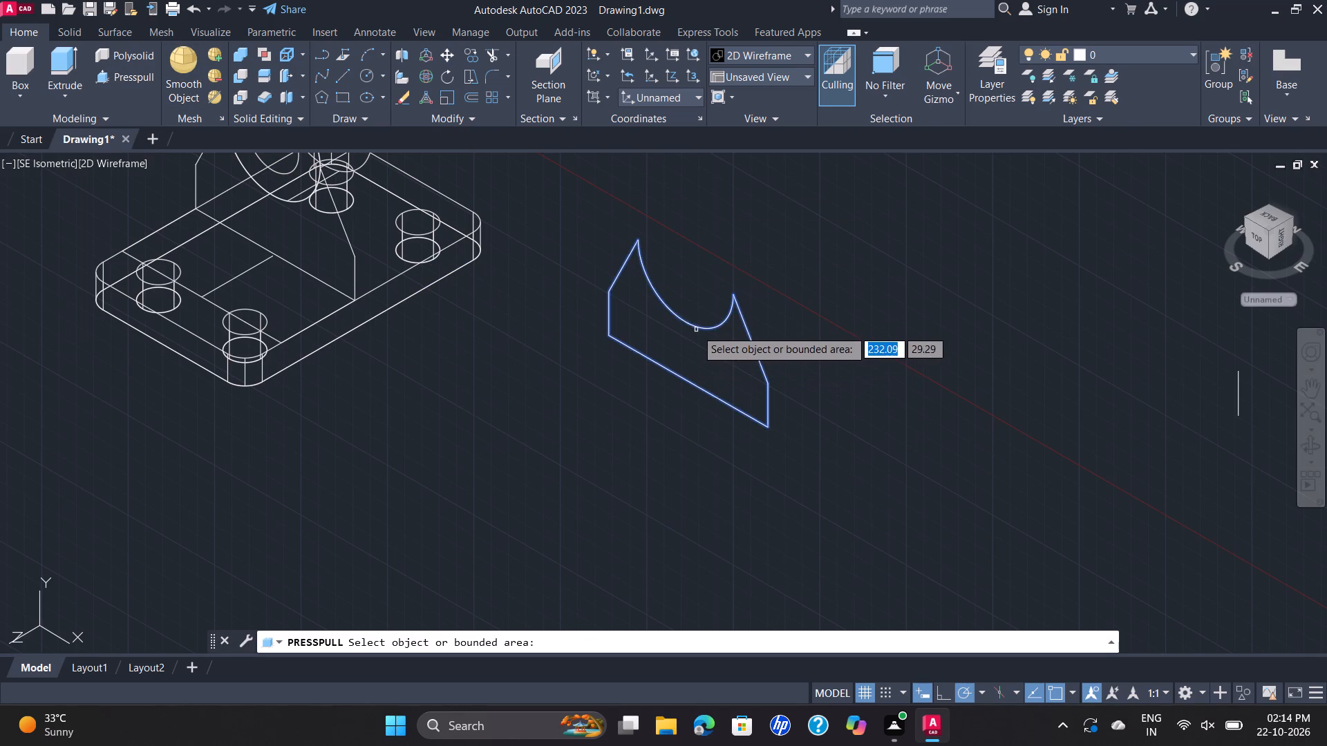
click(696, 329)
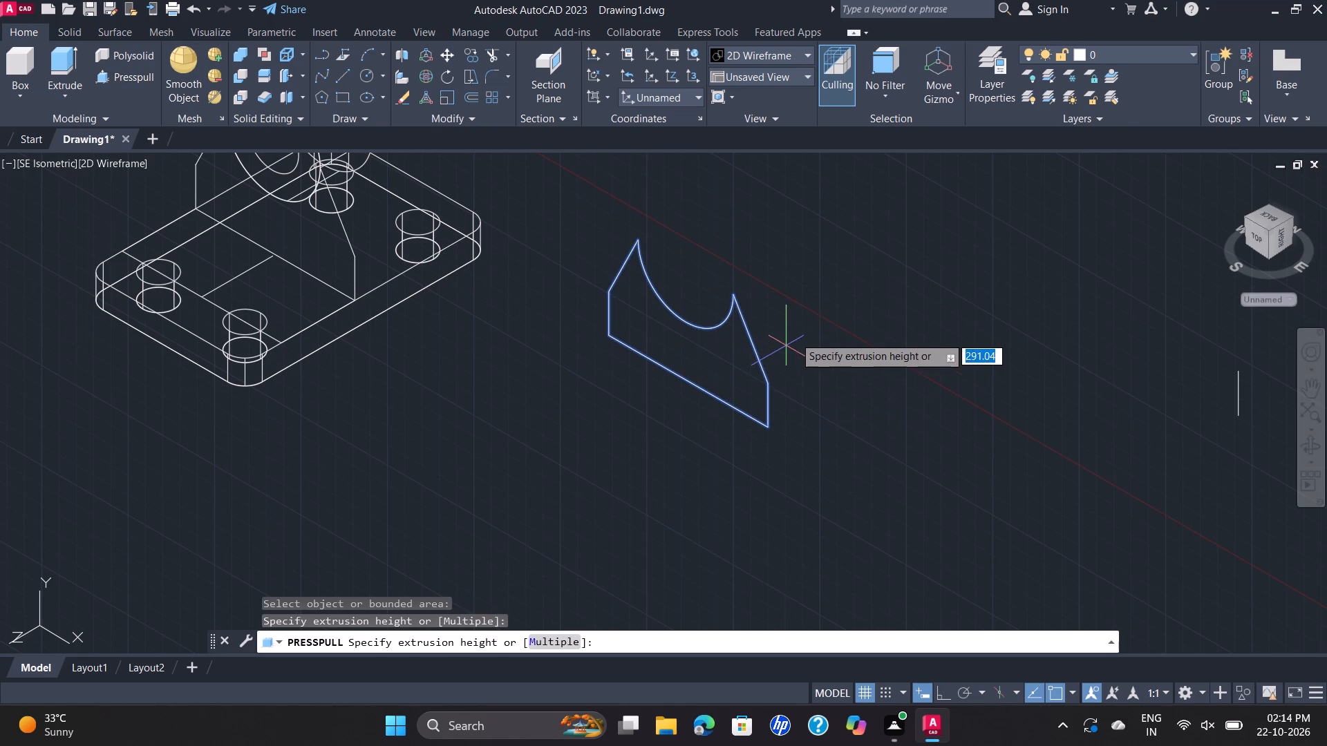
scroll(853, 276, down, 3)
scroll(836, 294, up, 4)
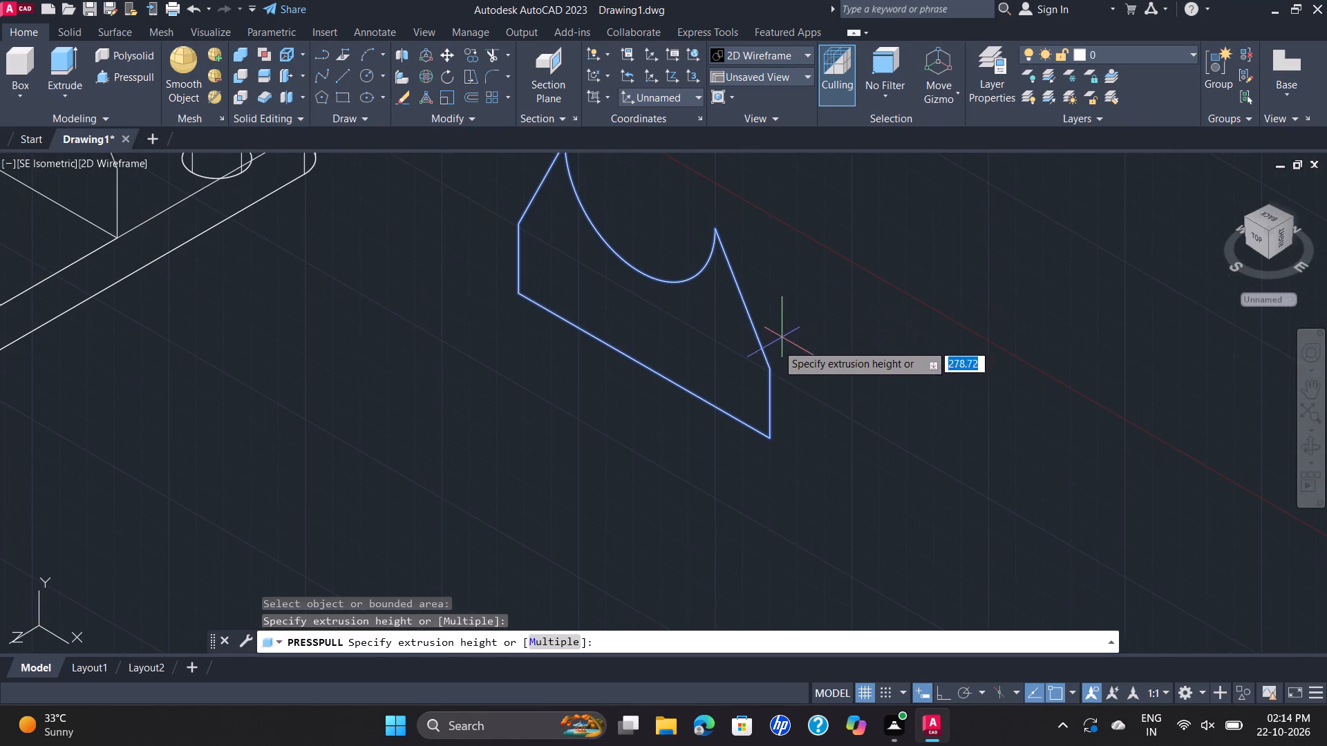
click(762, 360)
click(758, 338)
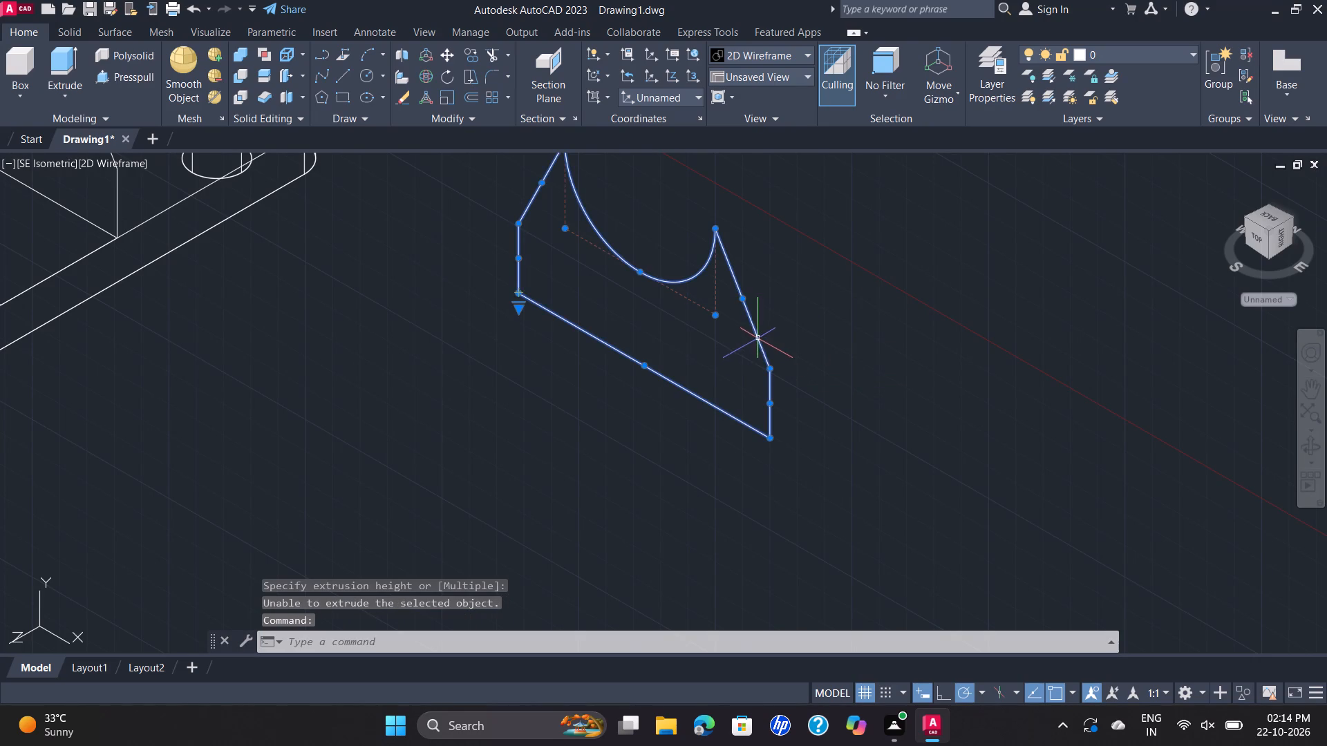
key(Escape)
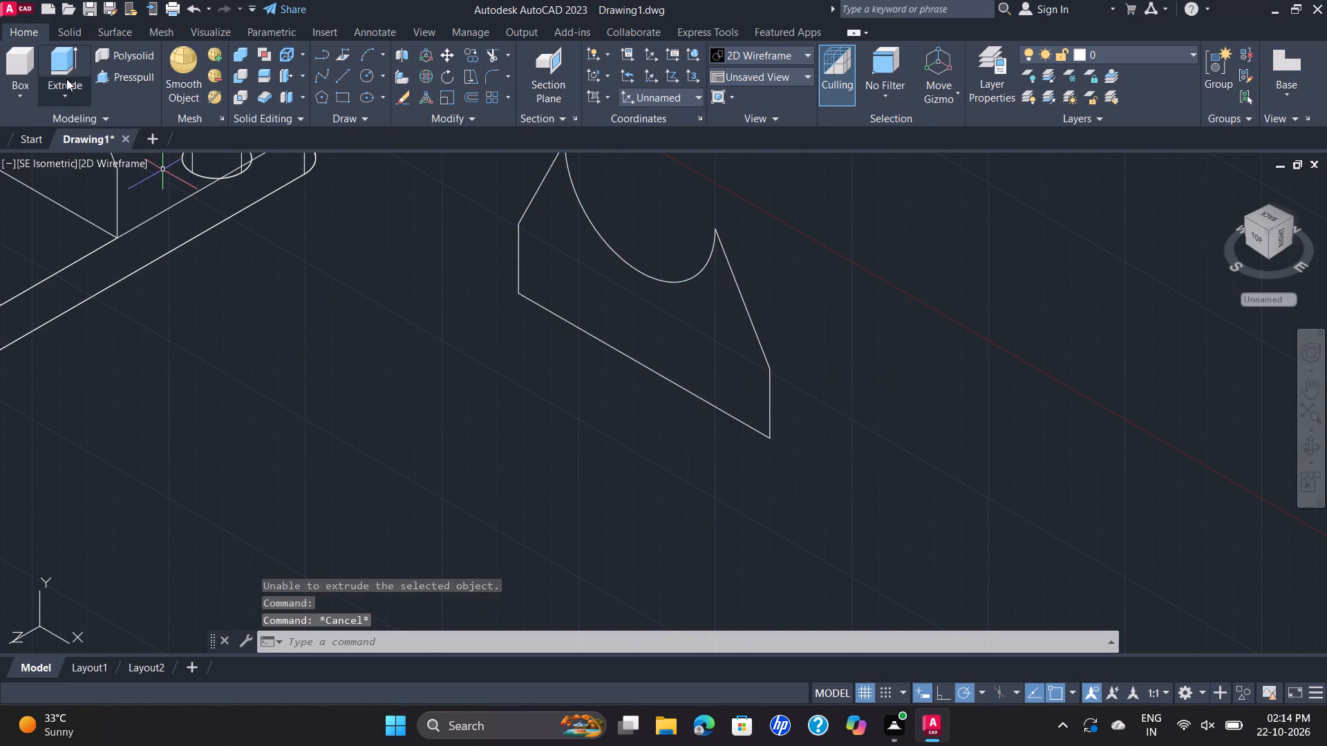
Extrude the joined rib outline to a height of 15.
click(64, 77)
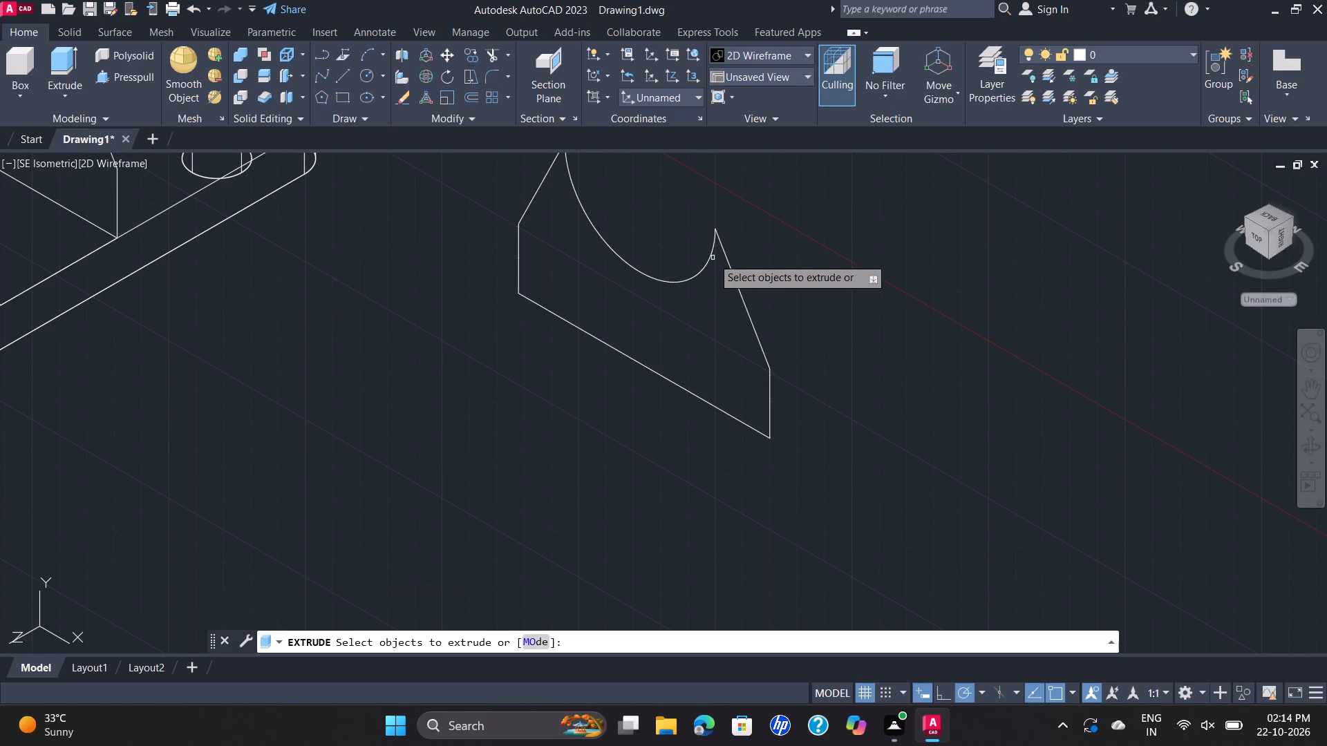
click(713, 258)
right_click(714, 258)
click(760, 268)
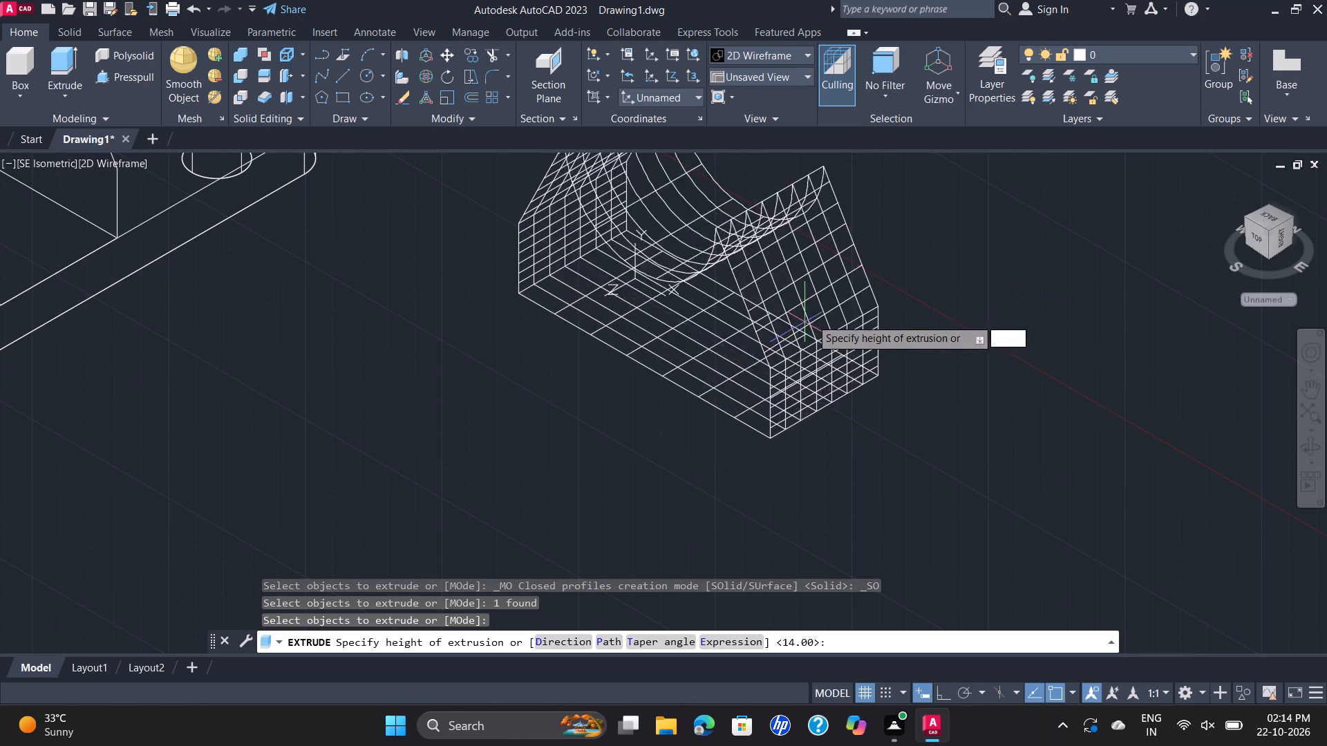
scroll(978, 274, down, 1)
scroll(971, 277, up, 1)
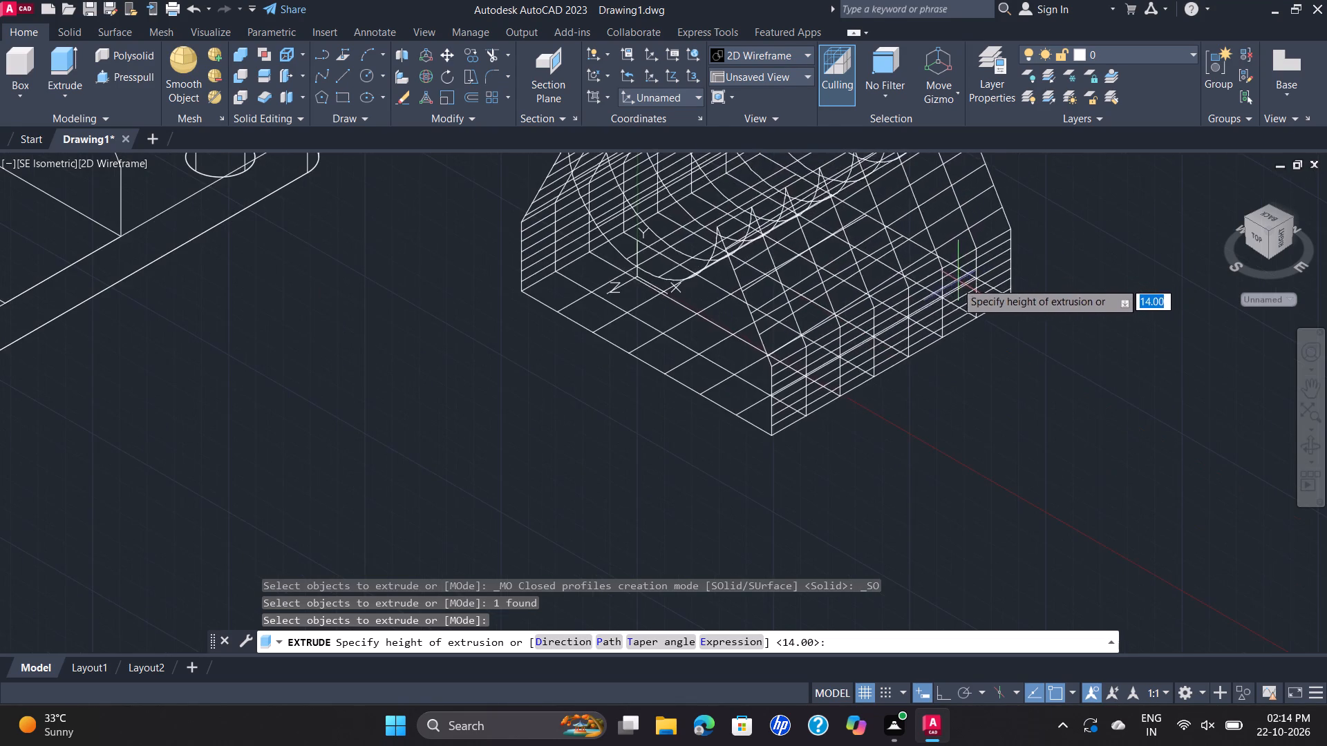
scroll(935, 287, up, 1)
scroll(887, 302, down, 1)
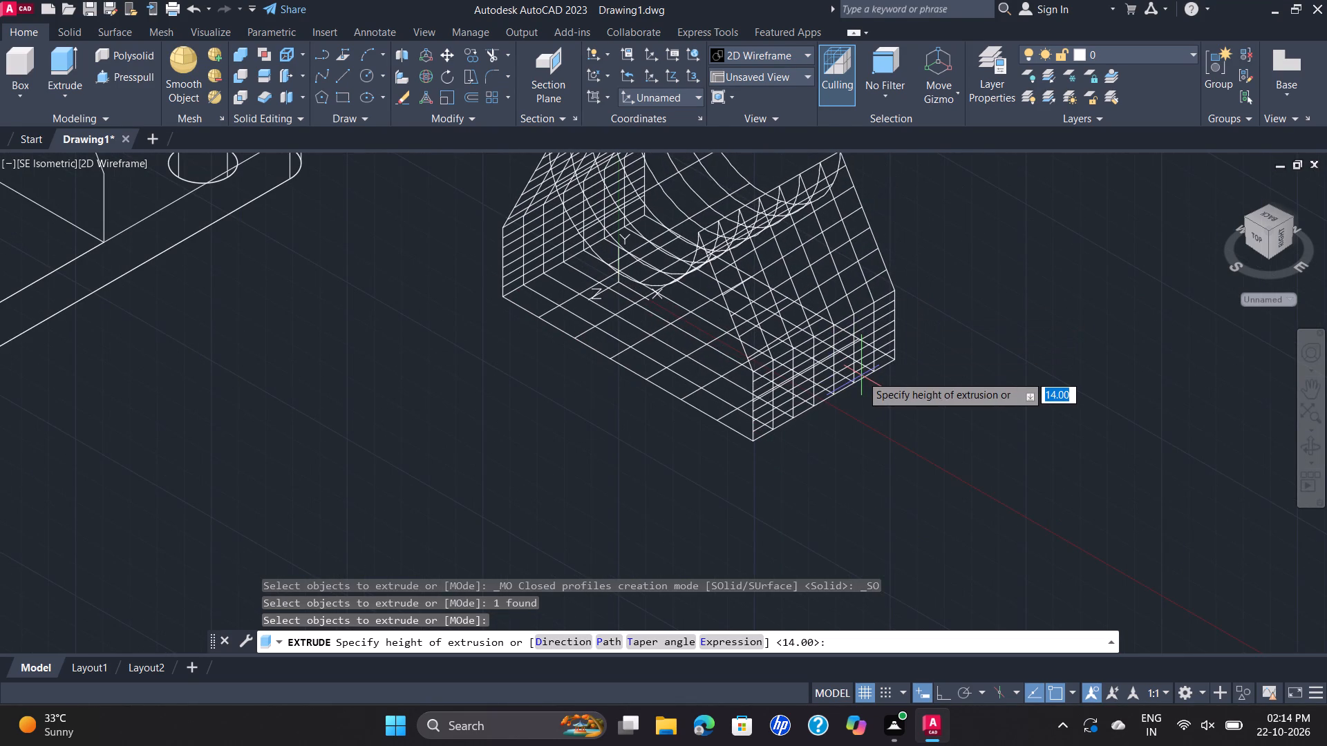
text(15)
key(Return)
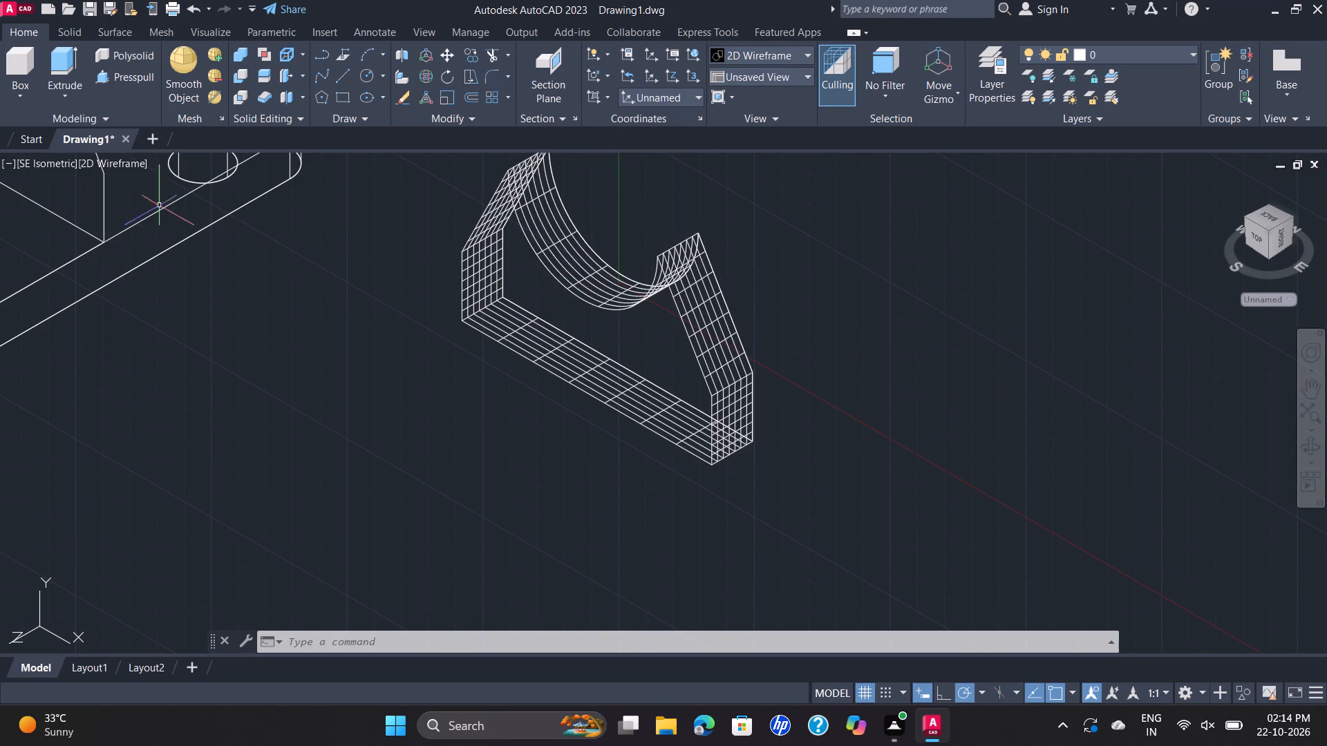
Set the visual style to Shades of Gray and examine the extruded rib outline beside the base plate.
click(85, 162)
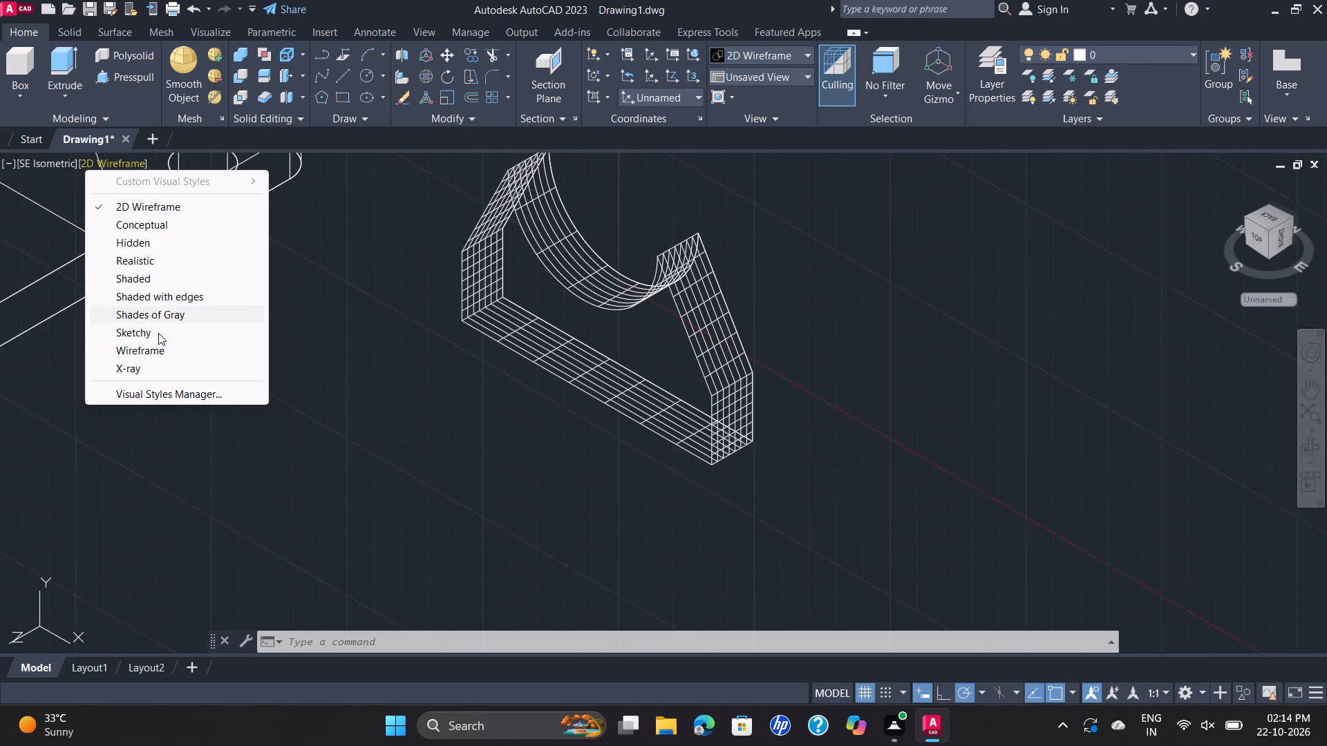
click(158, 316)
scroll(655, 358, up, 1)
scroll(655, 358, down, 2)
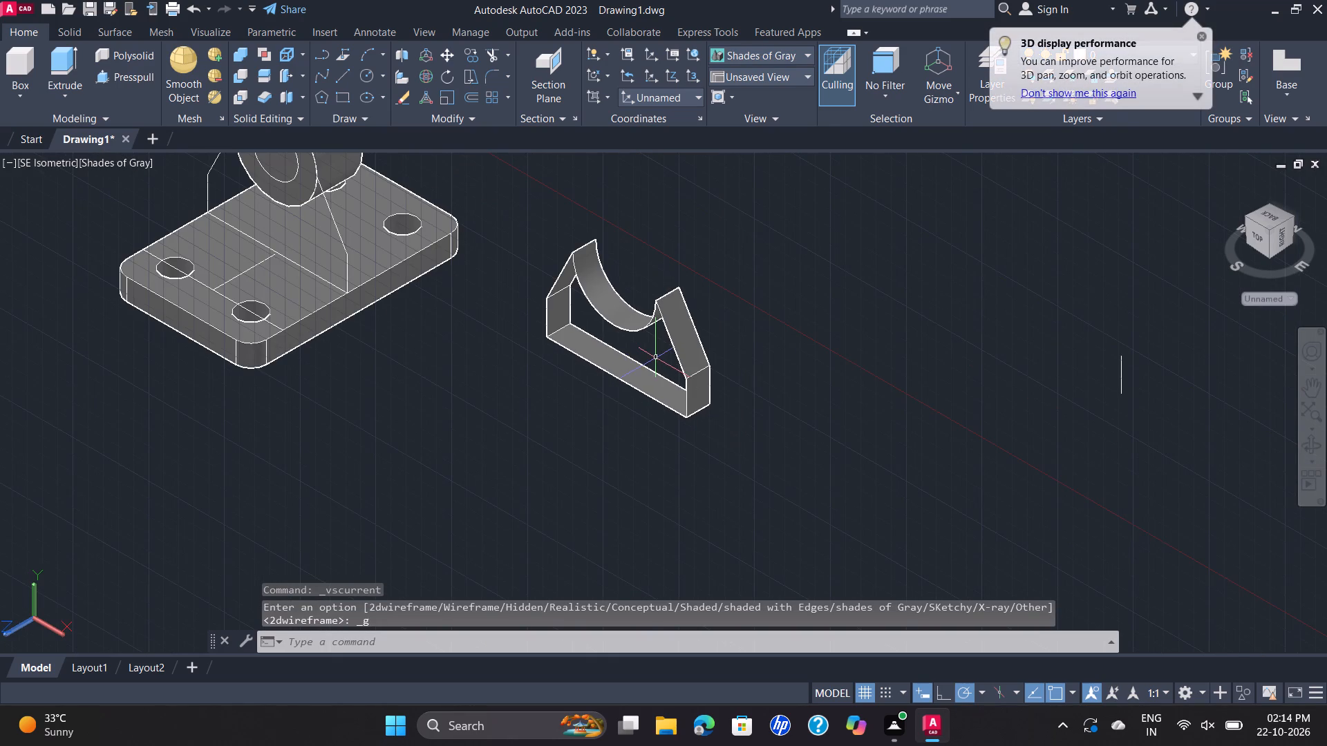
scroll(672, 347, up, 1)
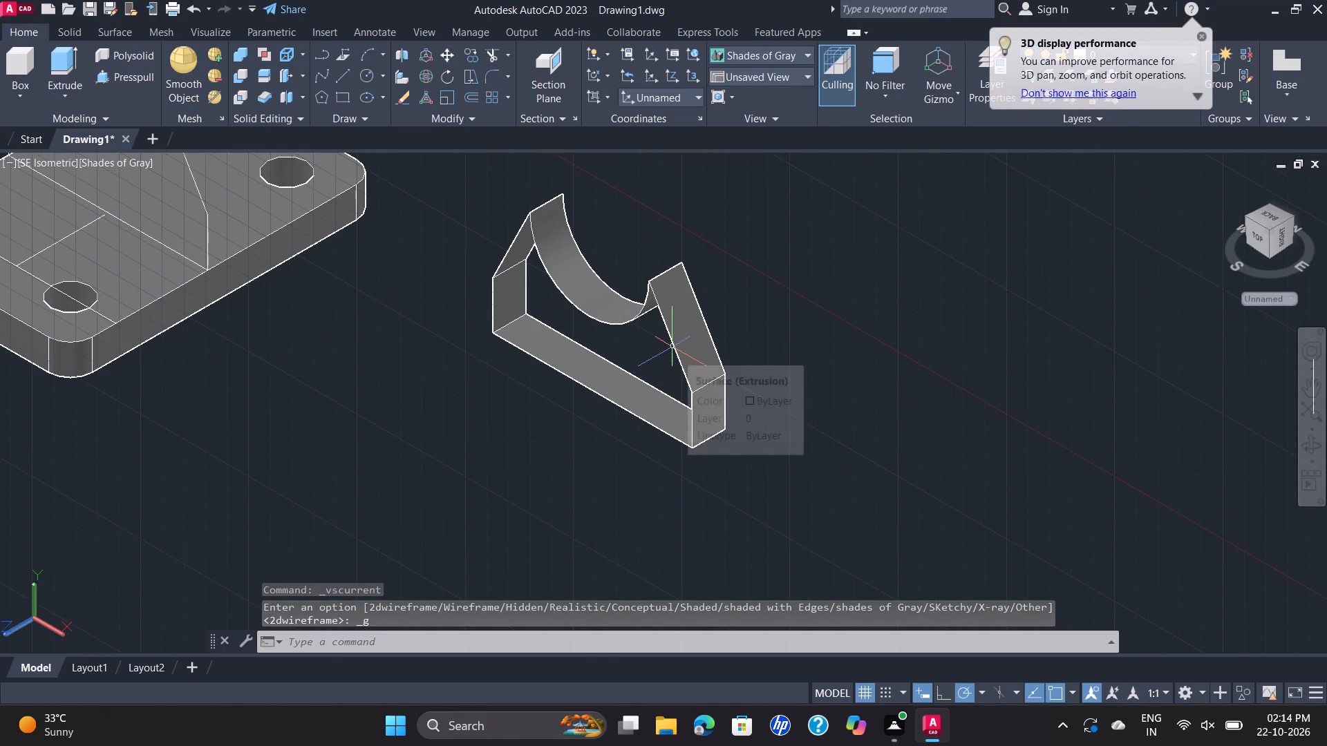
scroll(668, 358, down, 2)
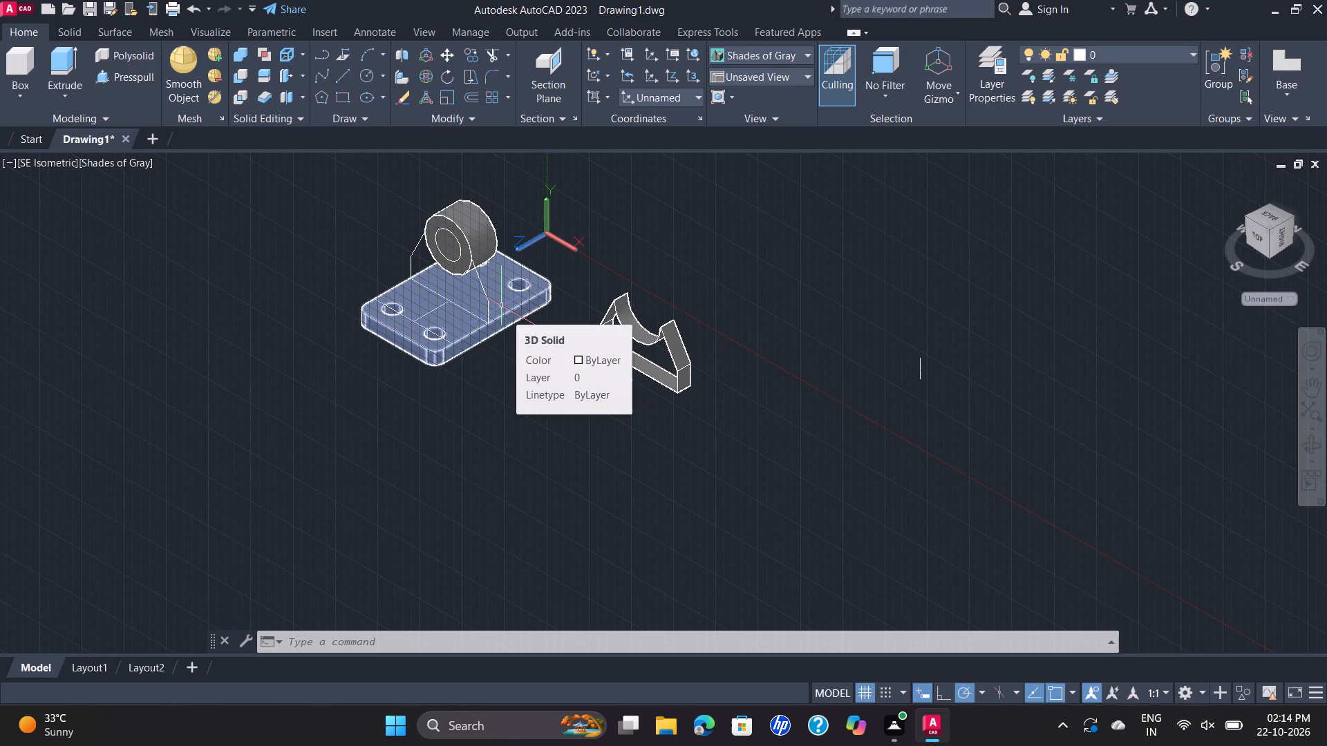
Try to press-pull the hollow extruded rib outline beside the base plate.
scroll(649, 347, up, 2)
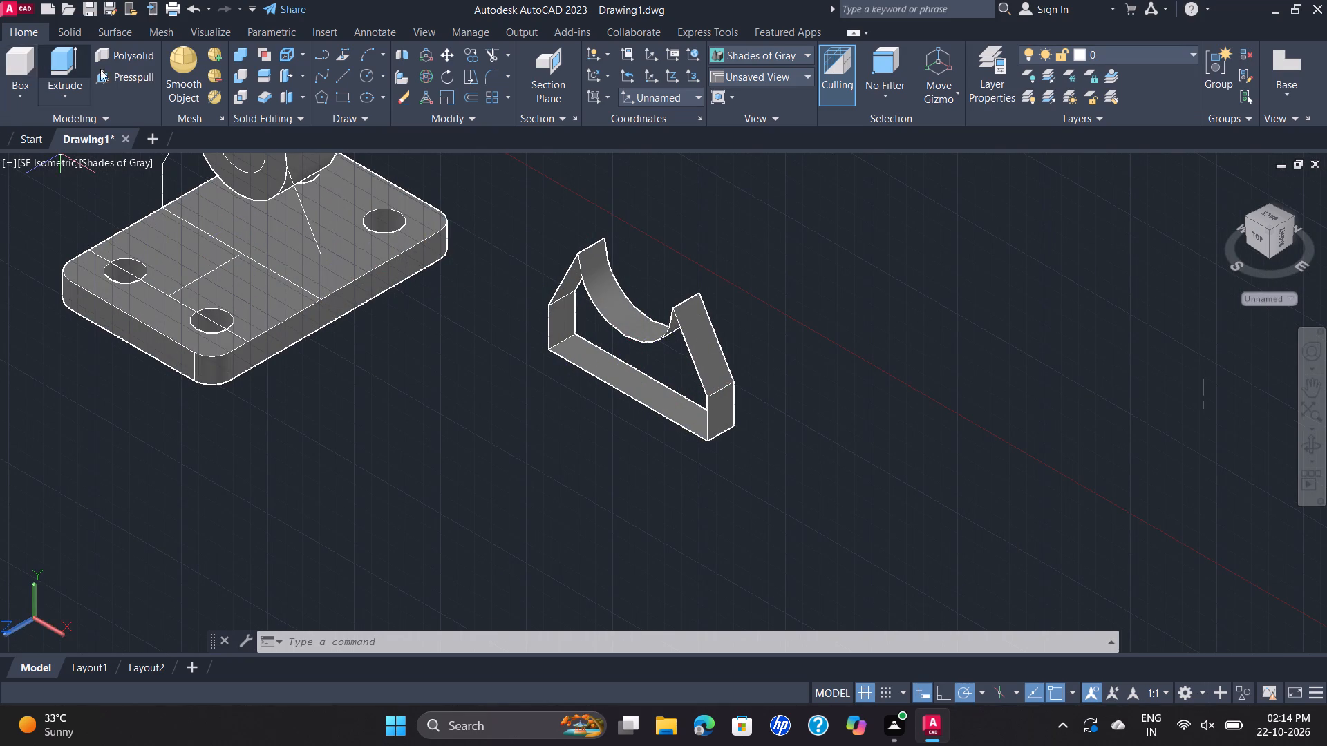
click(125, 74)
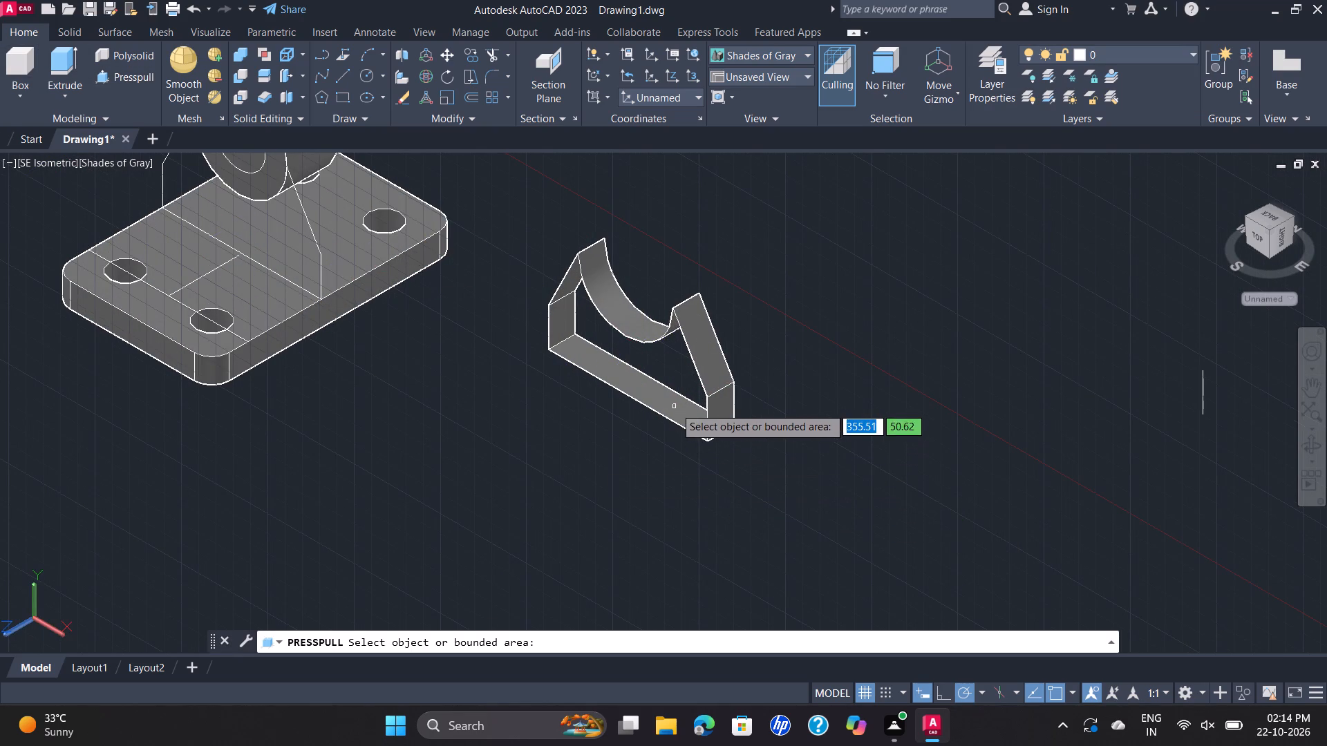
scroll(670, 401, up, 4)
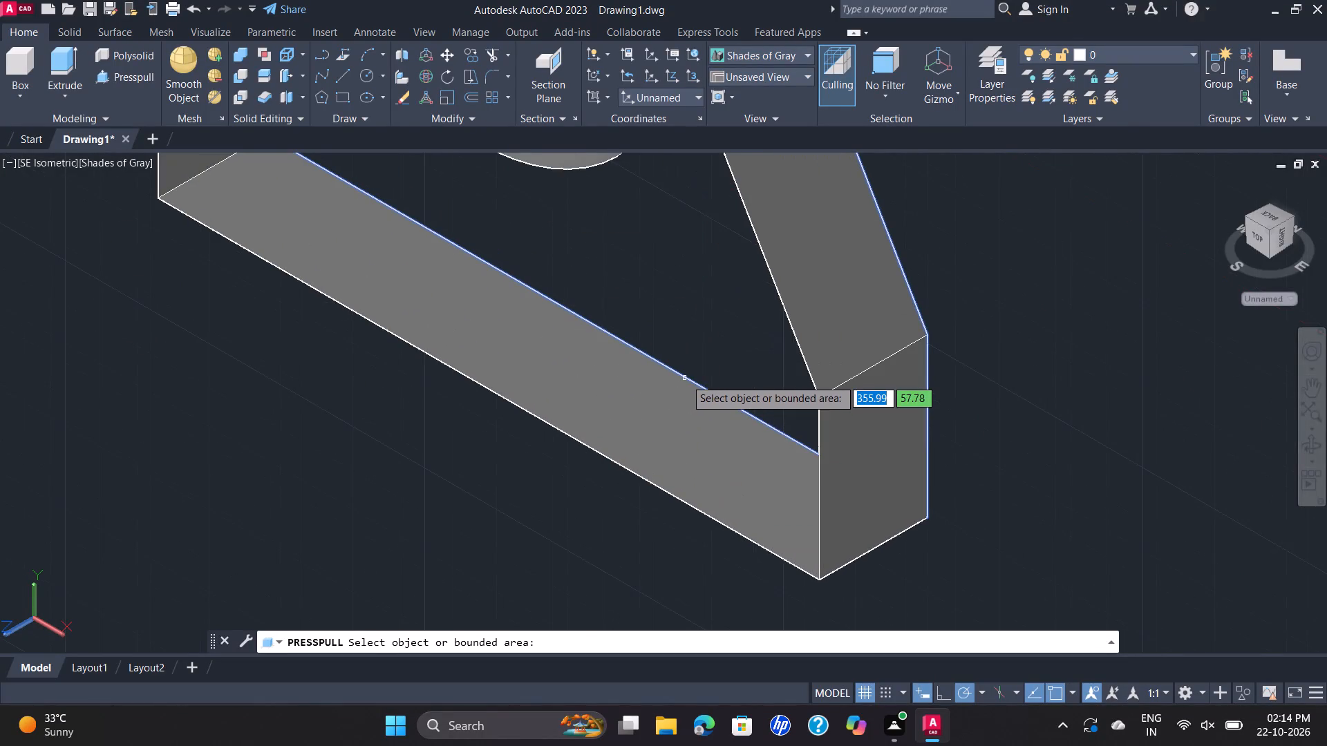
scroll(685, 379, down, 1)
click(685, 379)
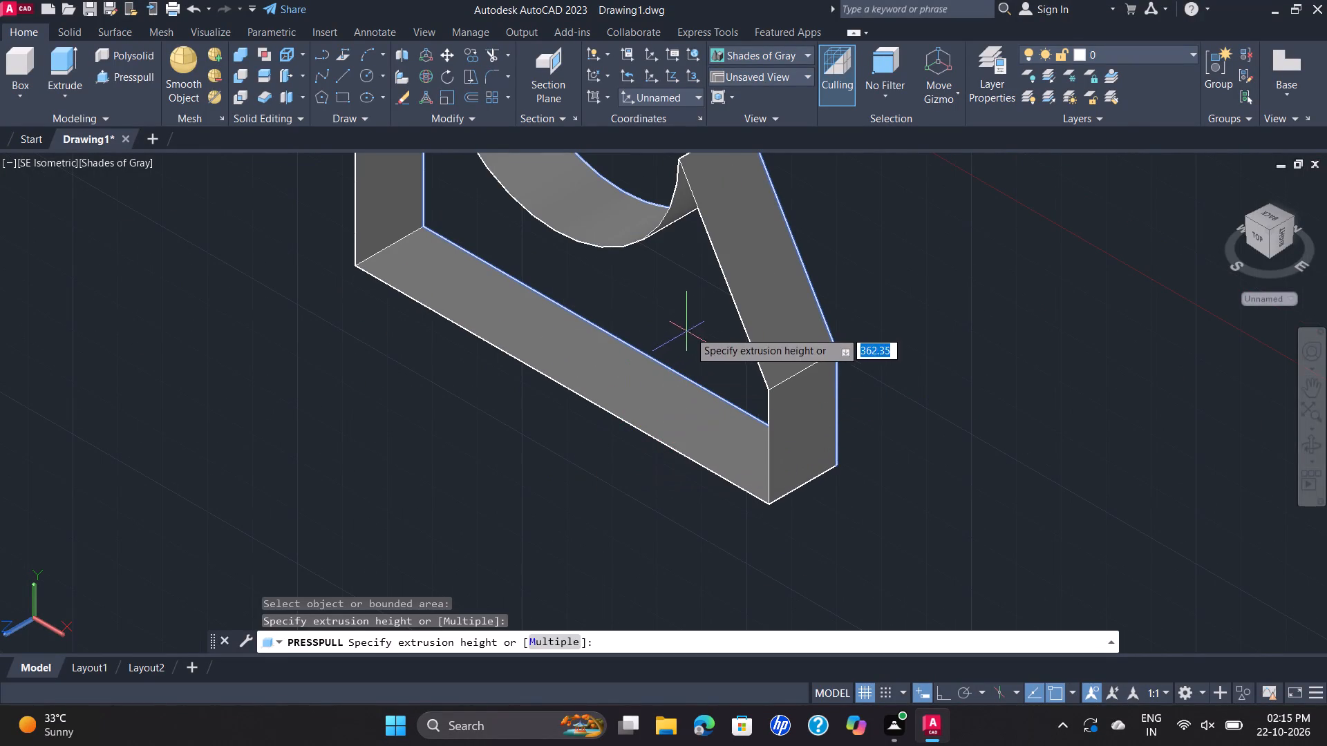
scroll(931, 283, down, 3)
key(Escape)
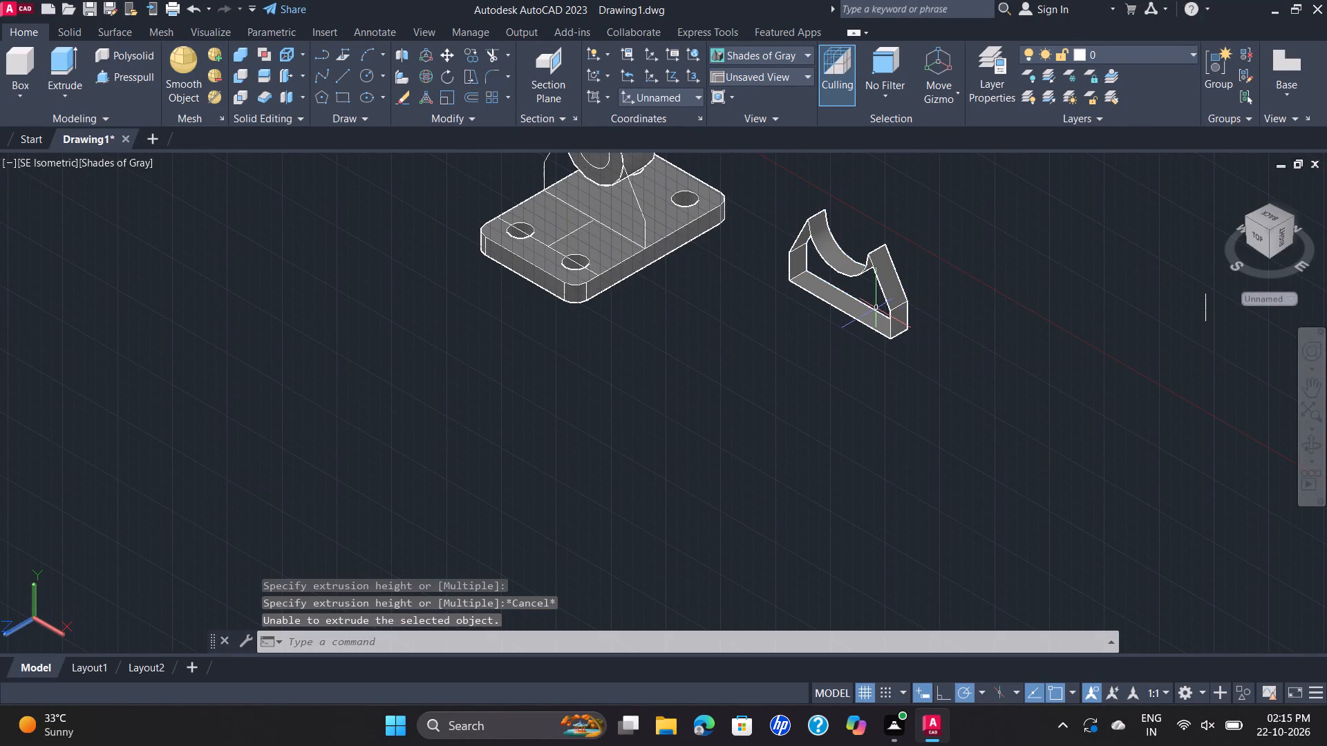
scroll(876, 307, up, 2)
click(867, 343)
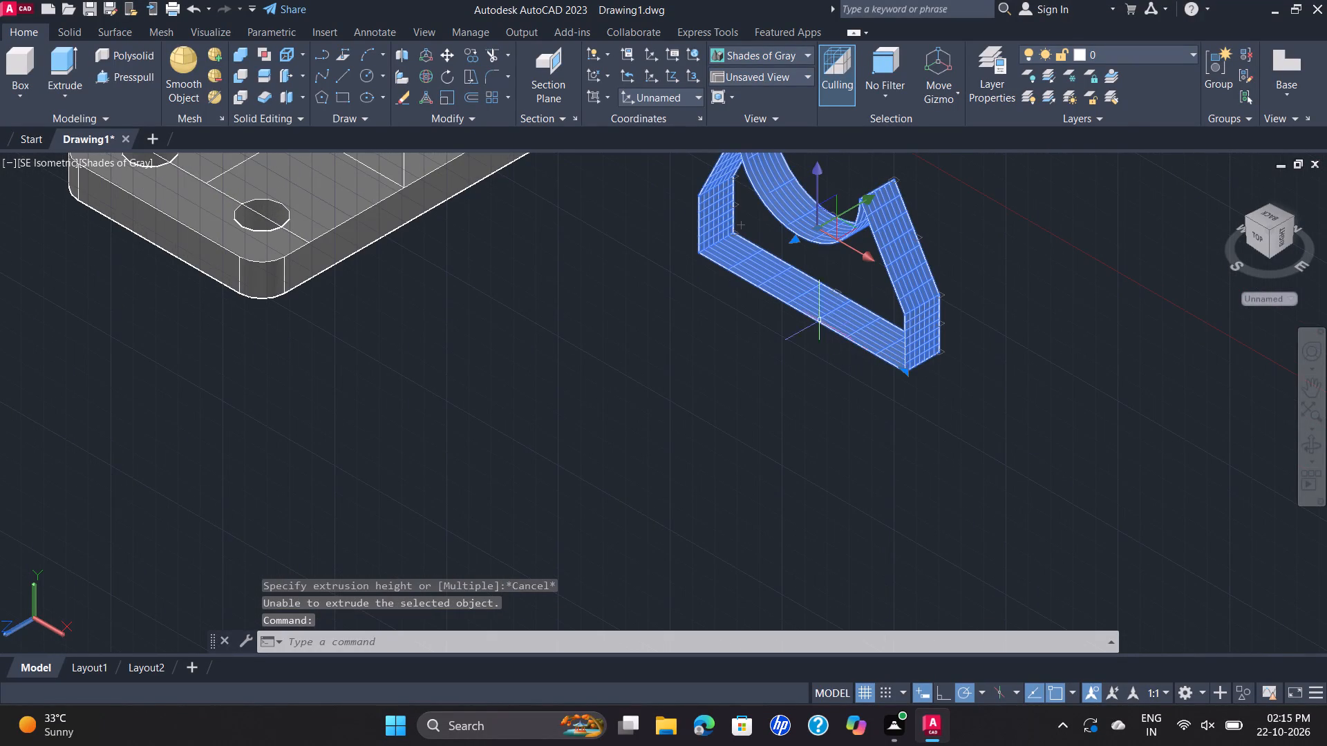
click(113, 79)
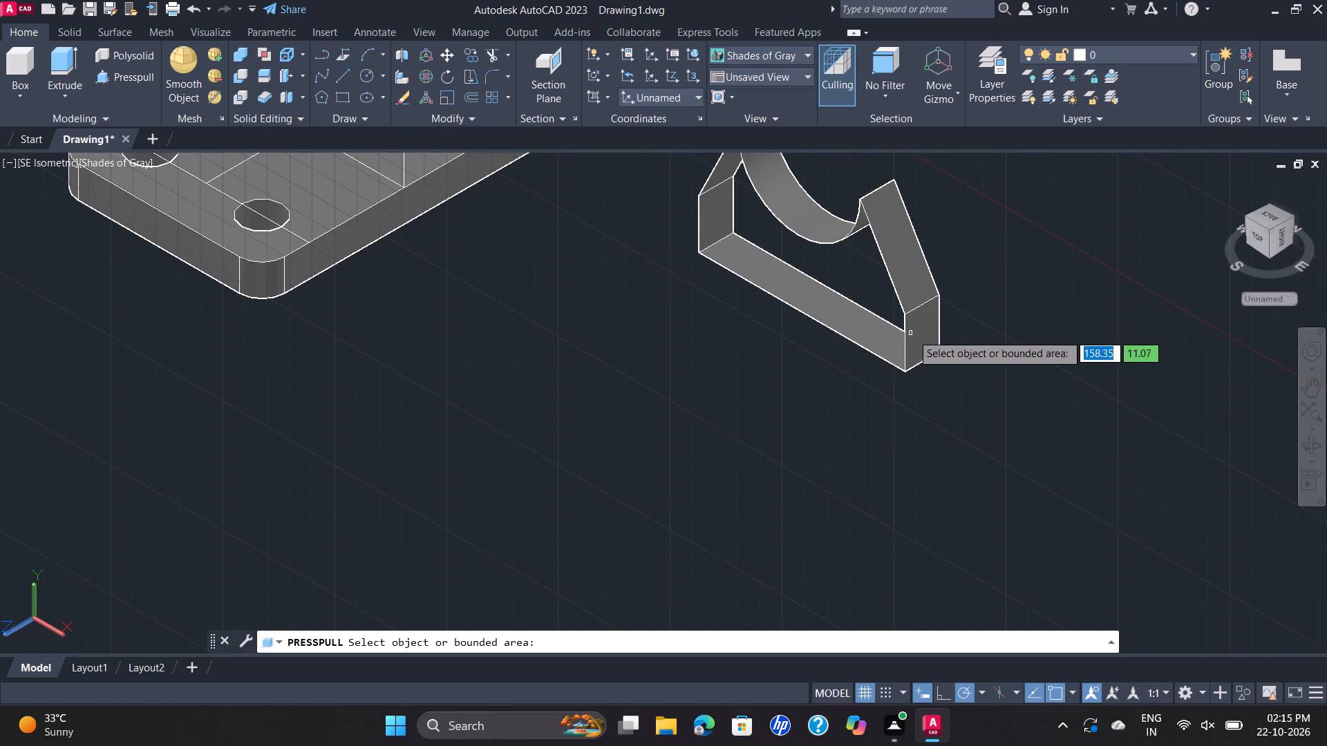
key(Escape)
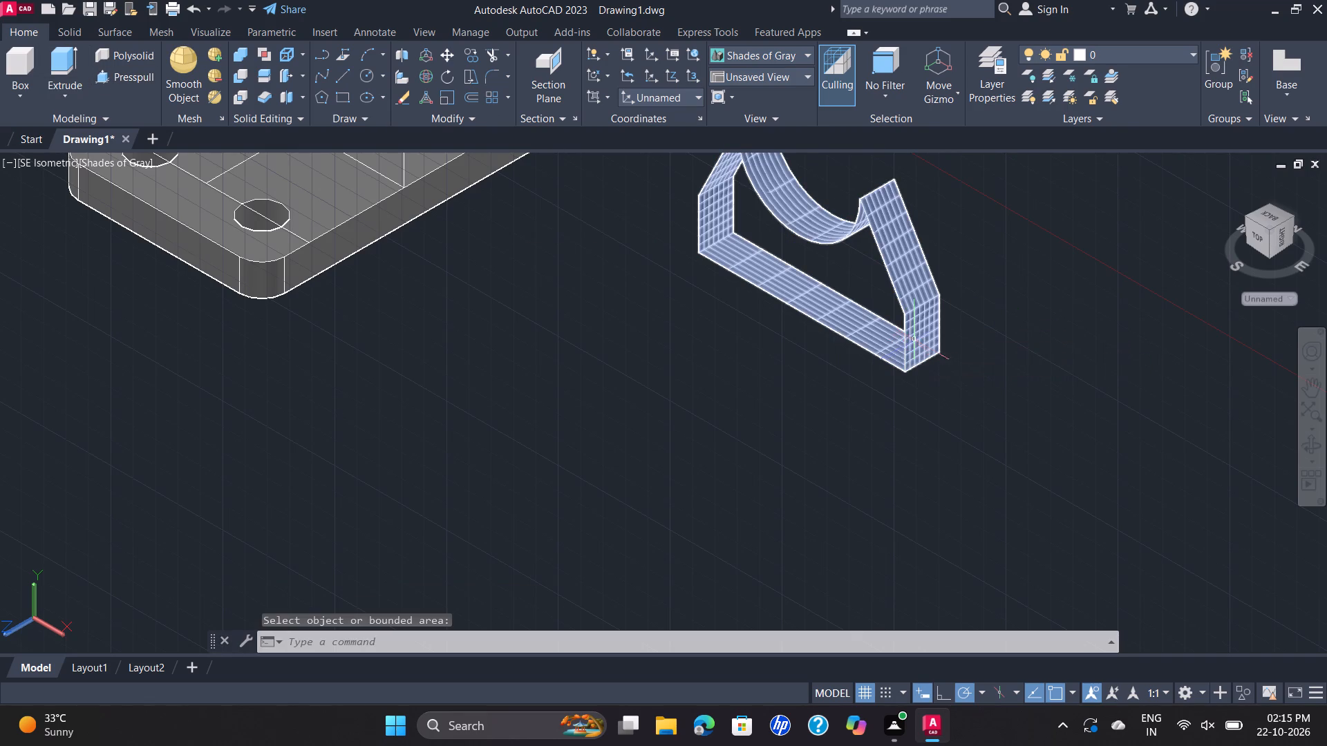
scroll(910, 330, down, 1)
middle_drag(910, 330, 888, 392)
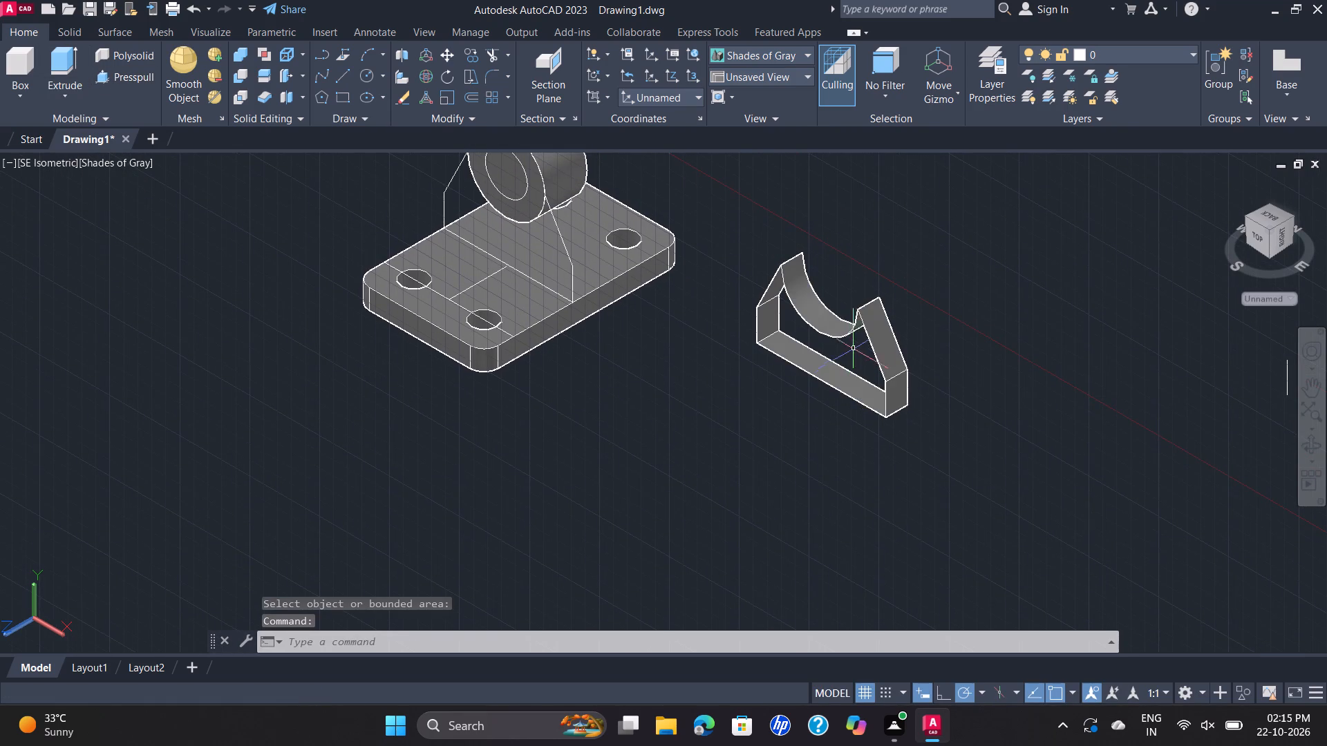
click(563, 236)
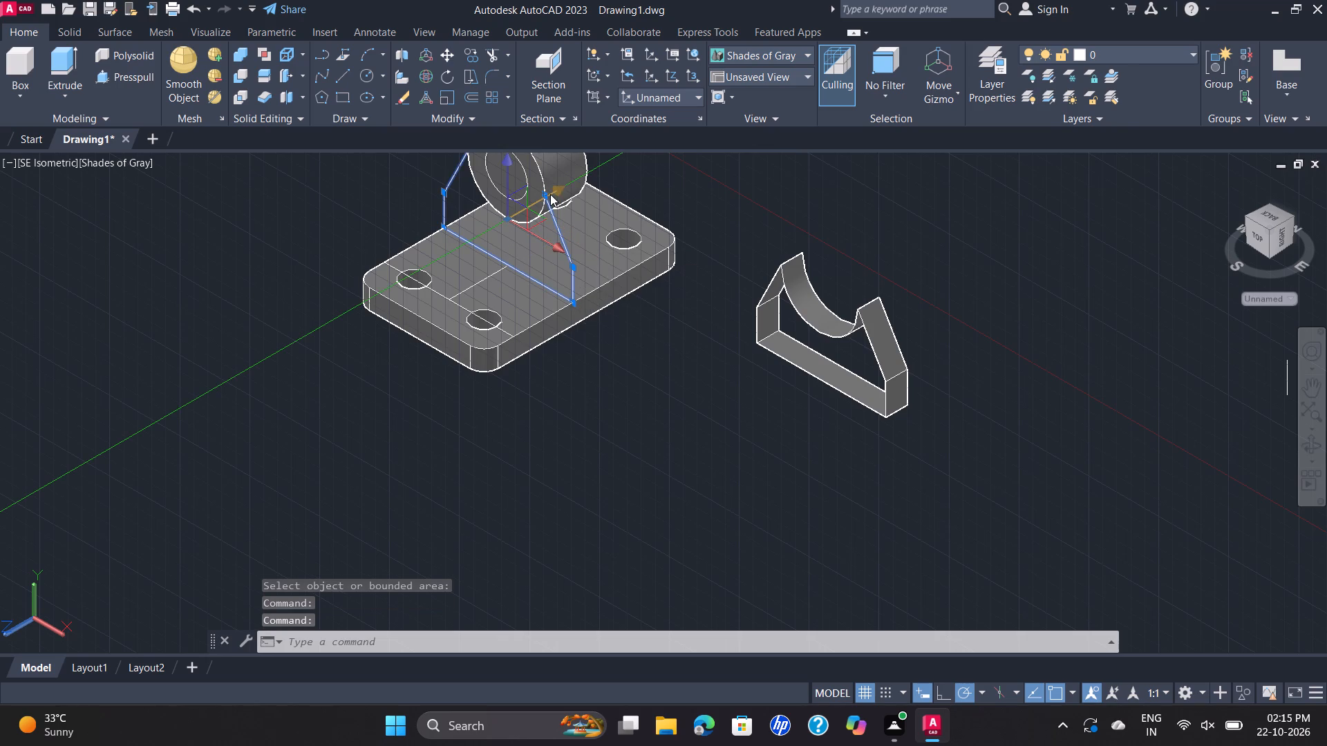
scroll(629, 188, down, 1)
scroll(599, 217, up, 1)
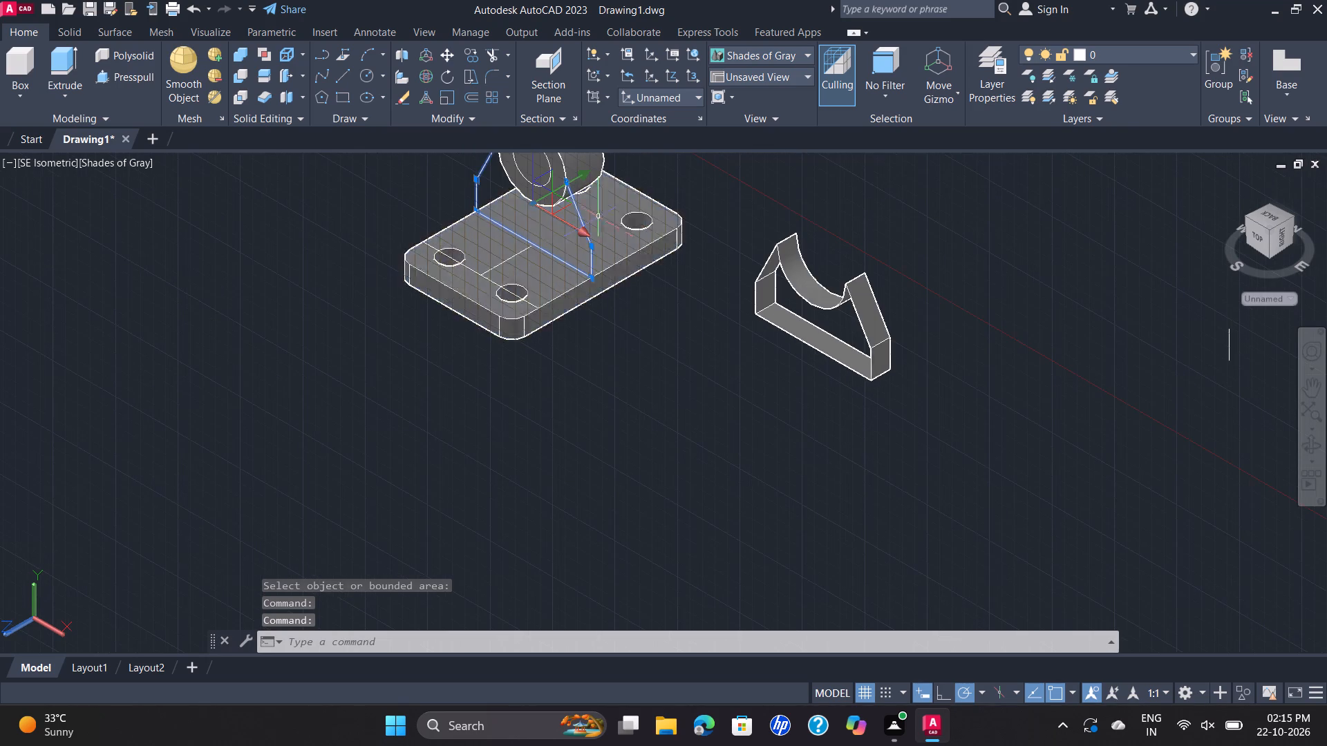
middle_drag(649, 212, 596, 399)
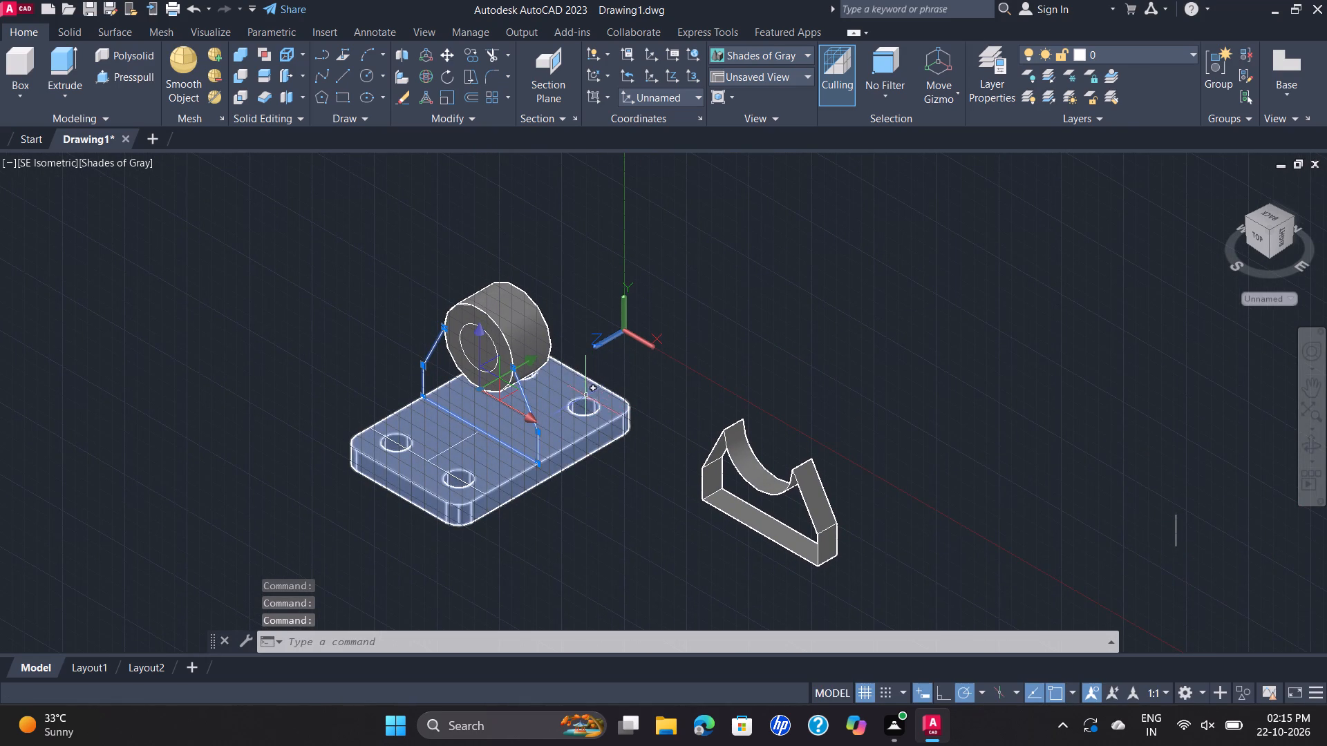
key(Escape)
Draw a line across the cylinder's front face, joining the two upper ends of the rib outline on the base plate.
scroll(505, 372, up, 2)
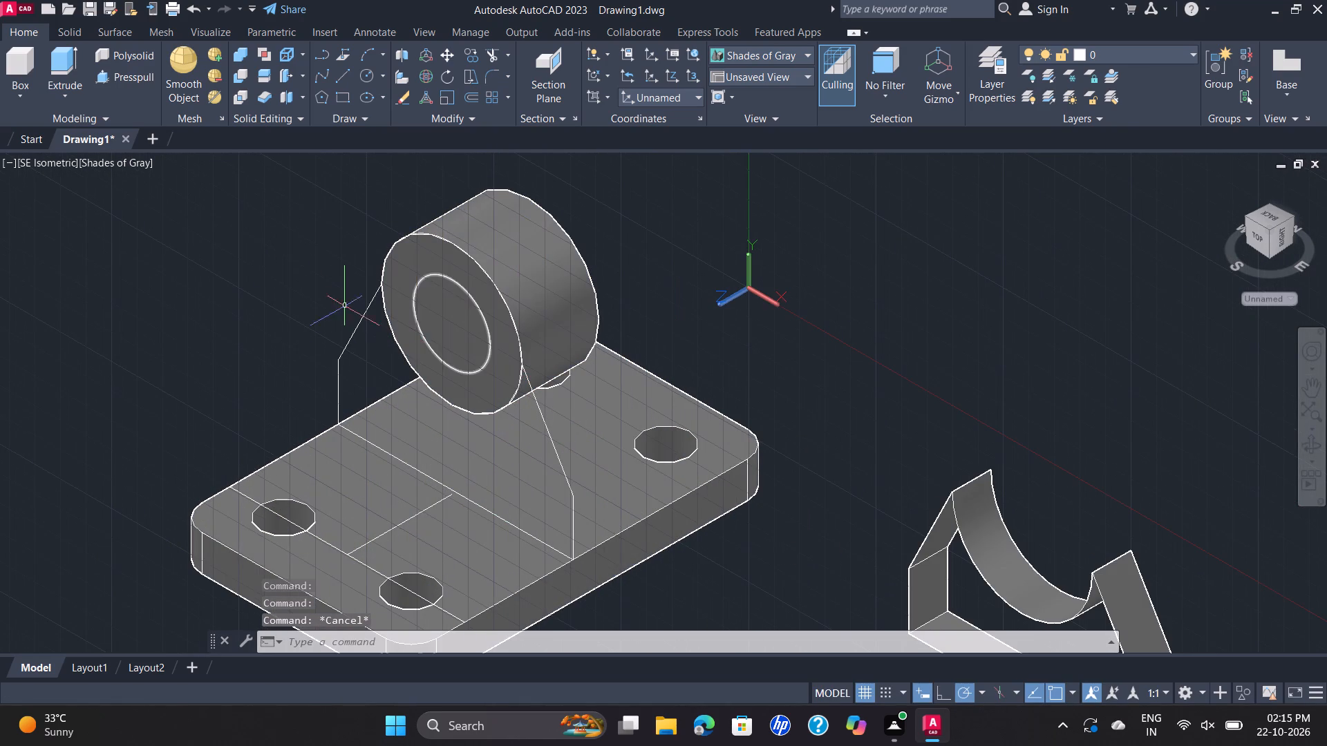
click(347, 73)
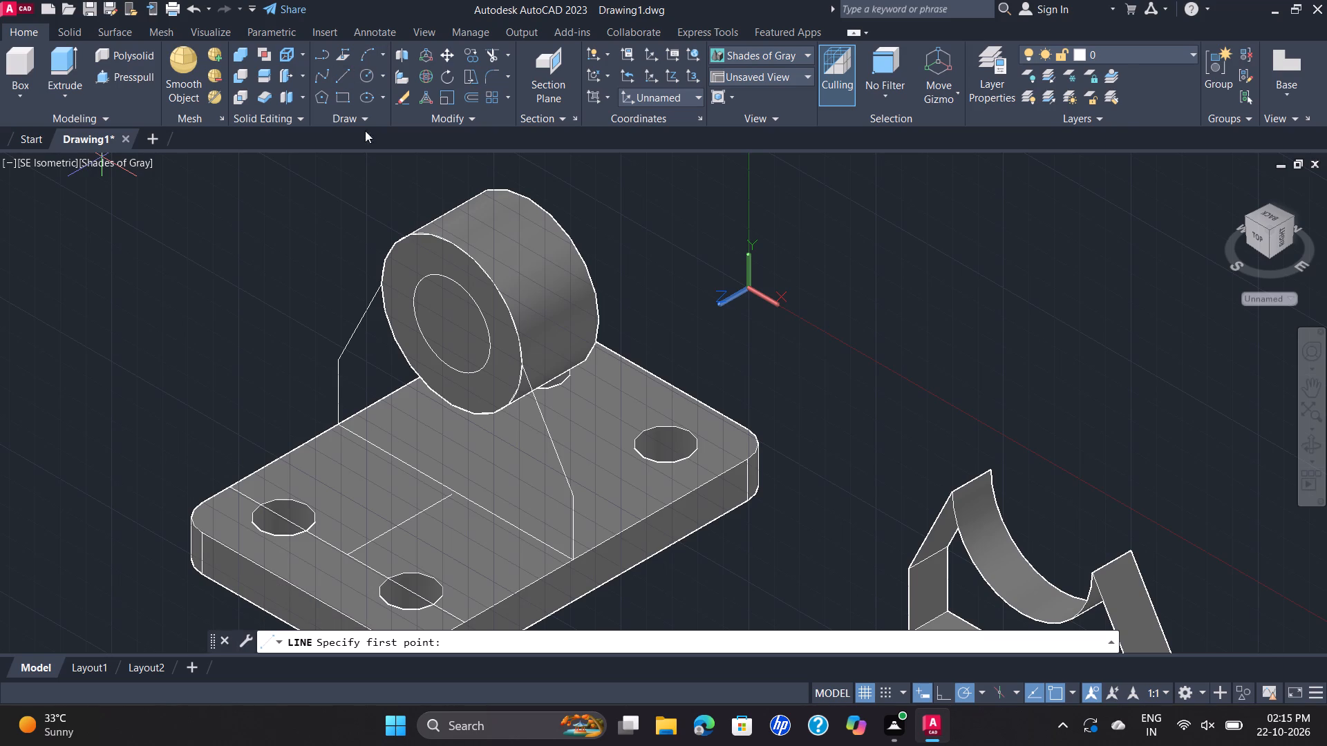
click(383, 289)
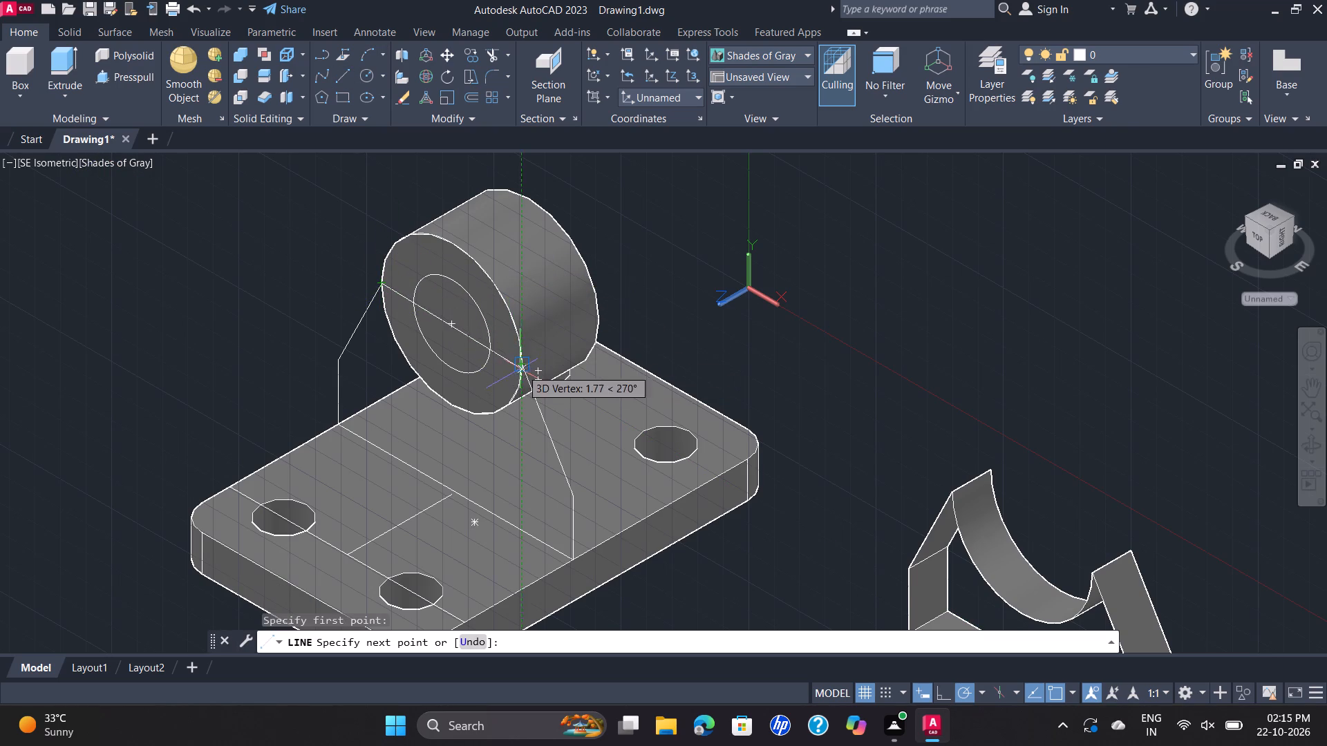
scroll(520, 363, up, 3)
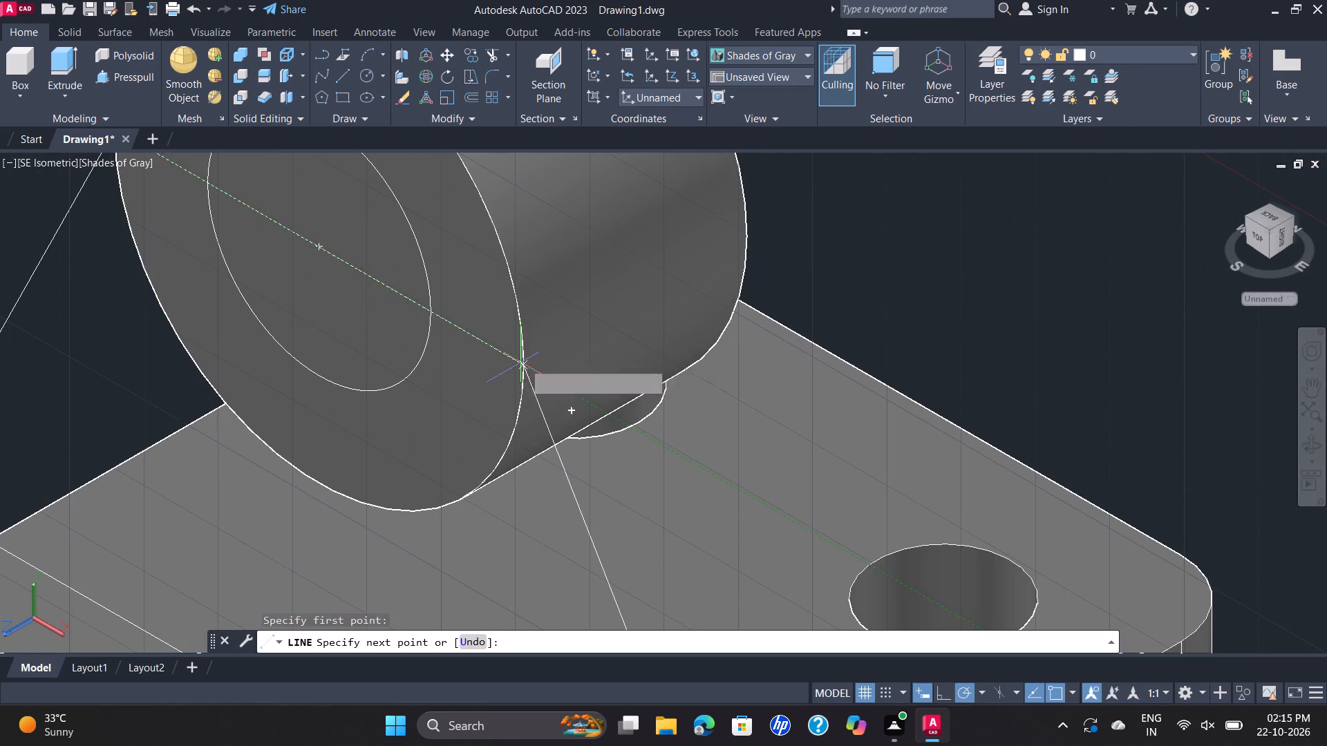
click(519, 362)
scroll(542, 354, down, 3)
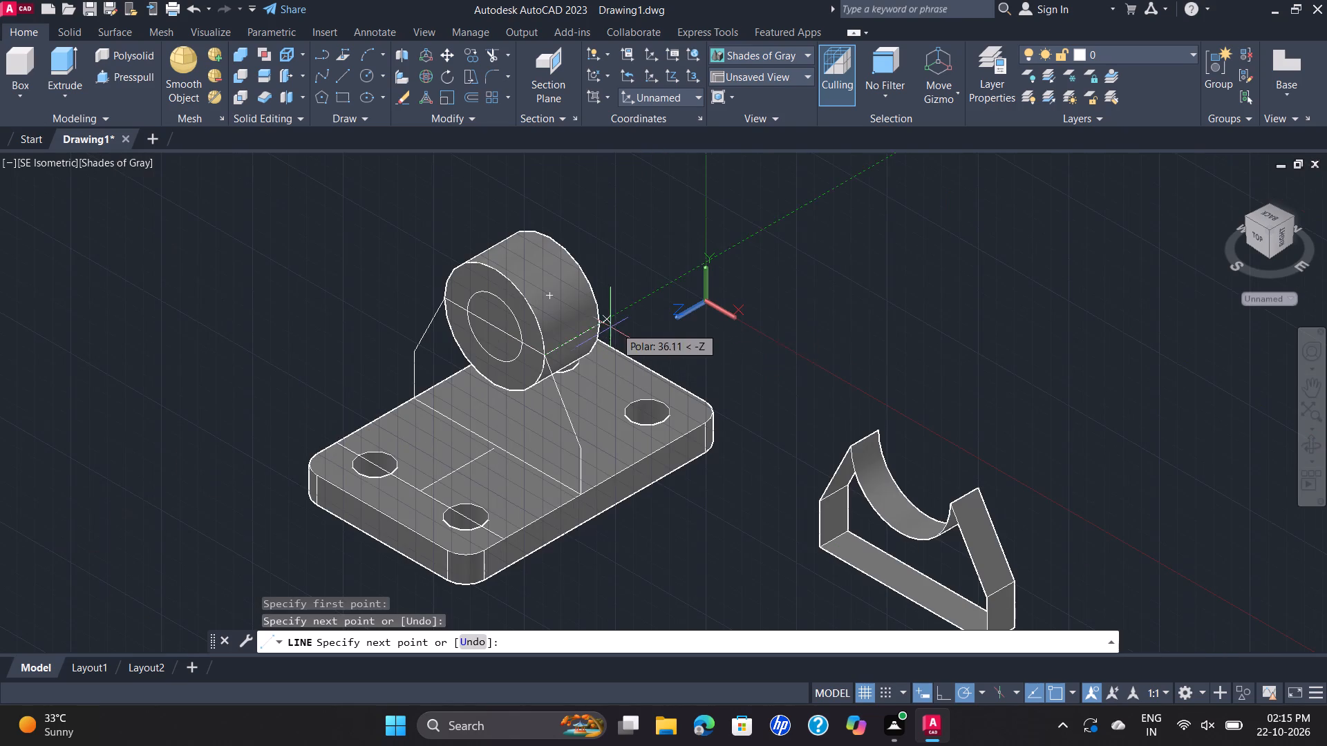
key(Escape)
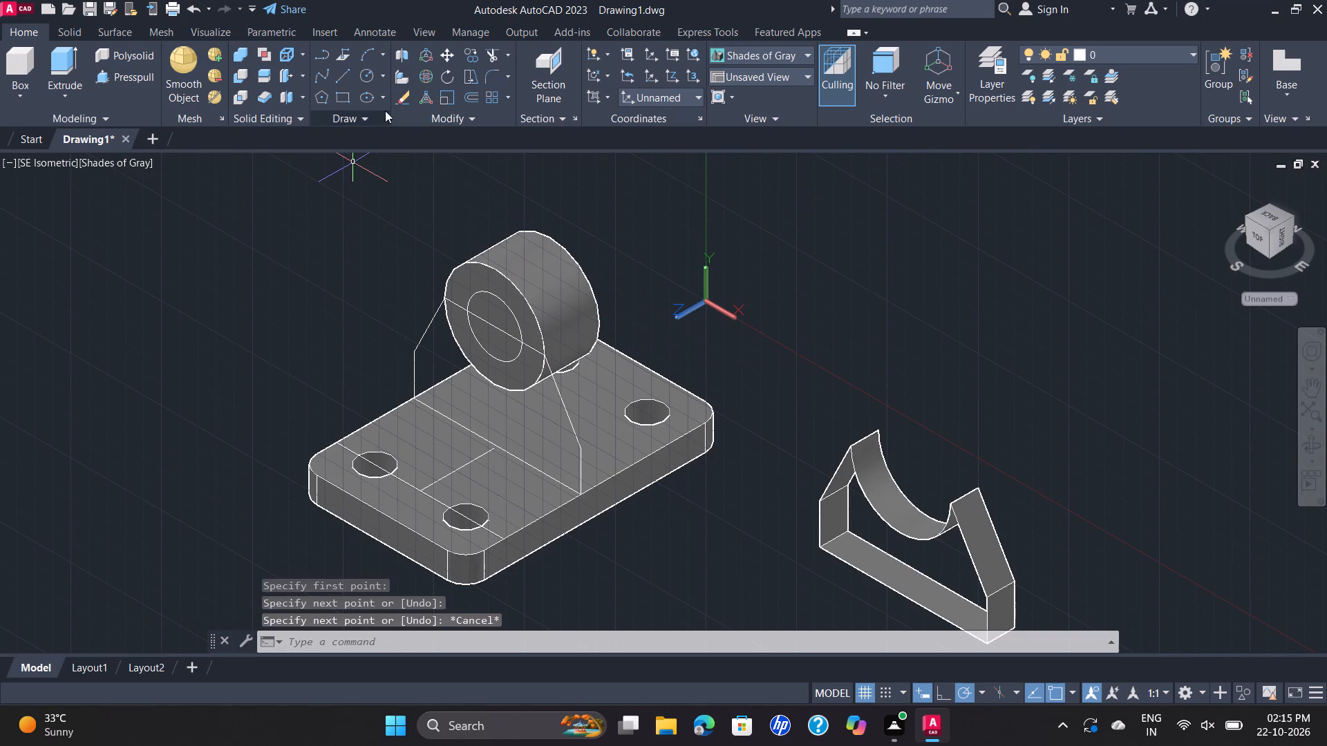
Presspull the base plate's area behind the rib outline up to the level of the cylinder's centre.
click(133, 86)
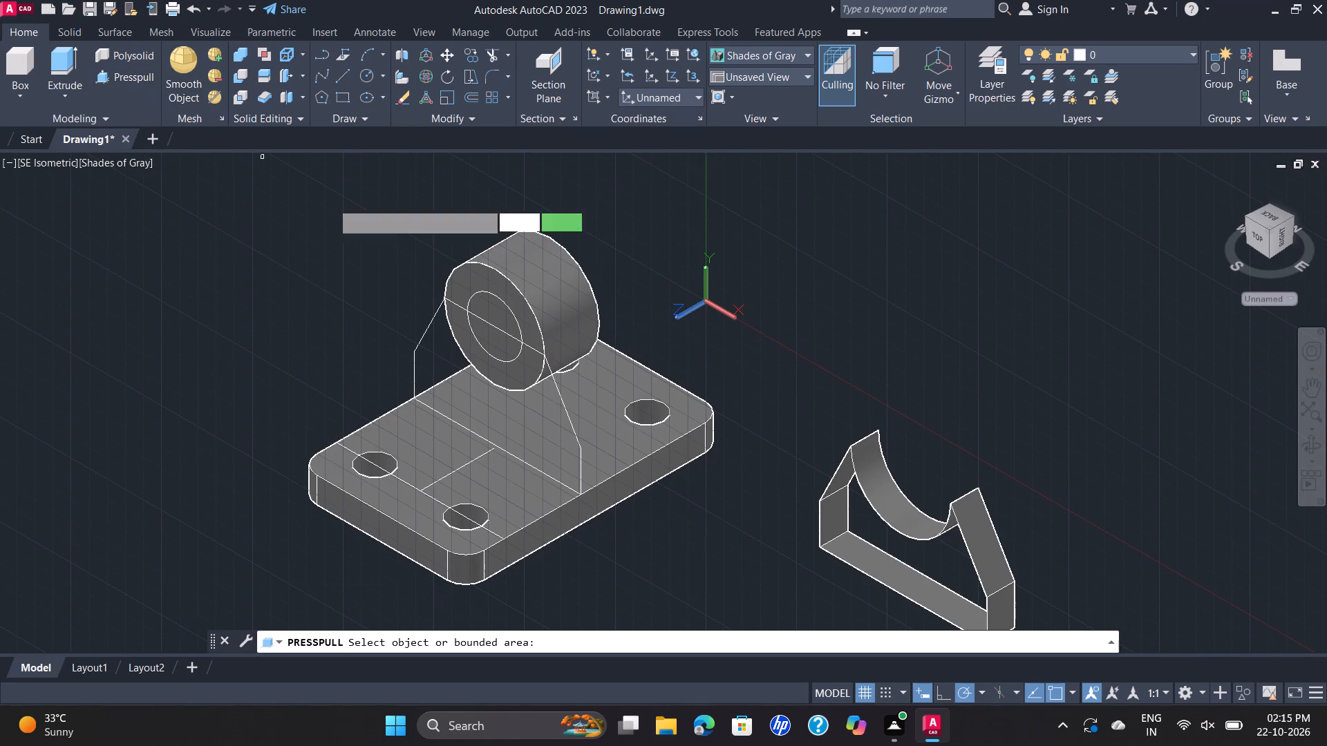
click(577, 453)
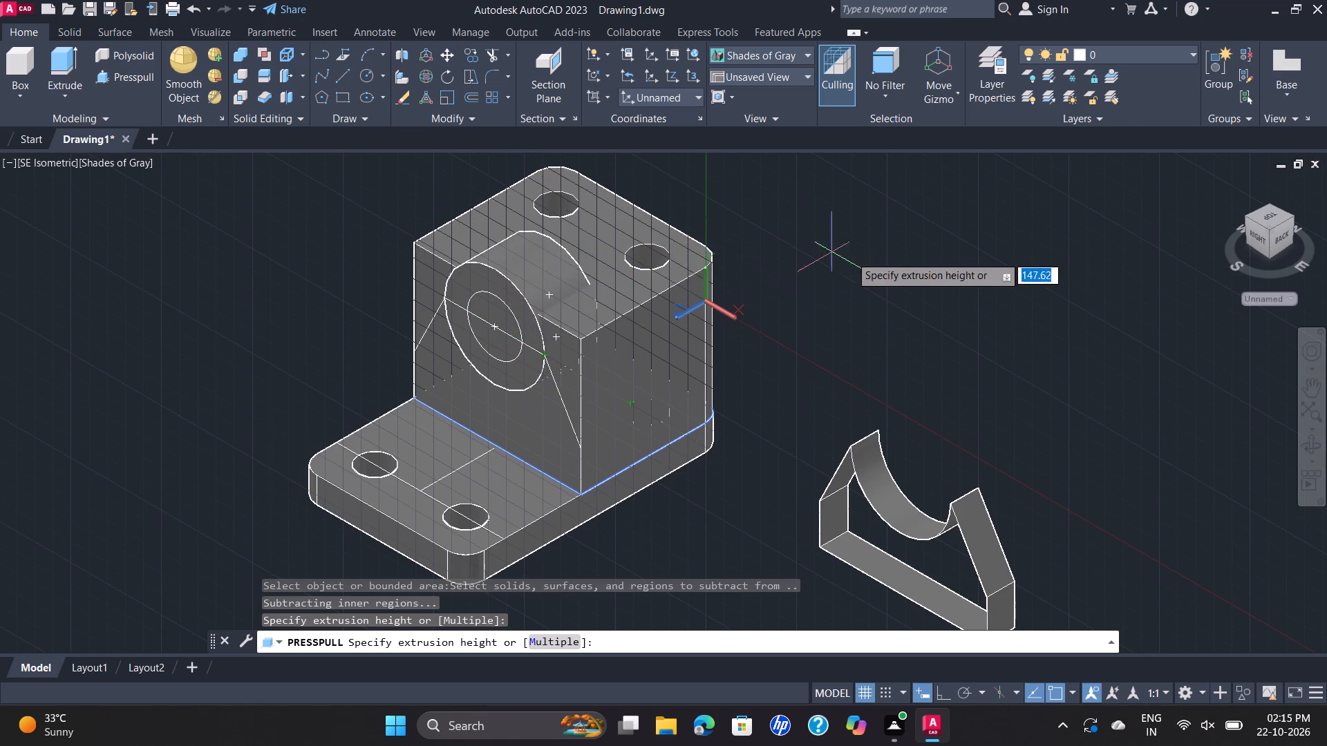
click(898, 288)
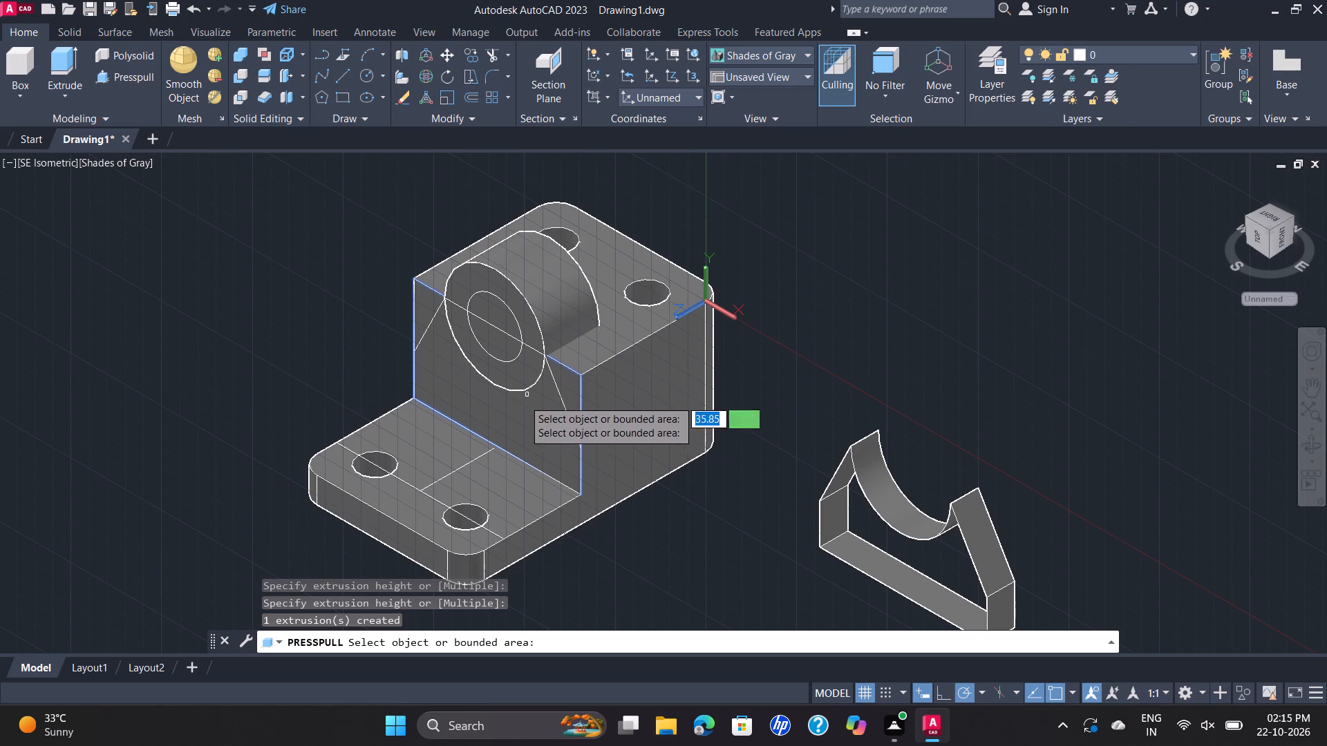
key(Escape)
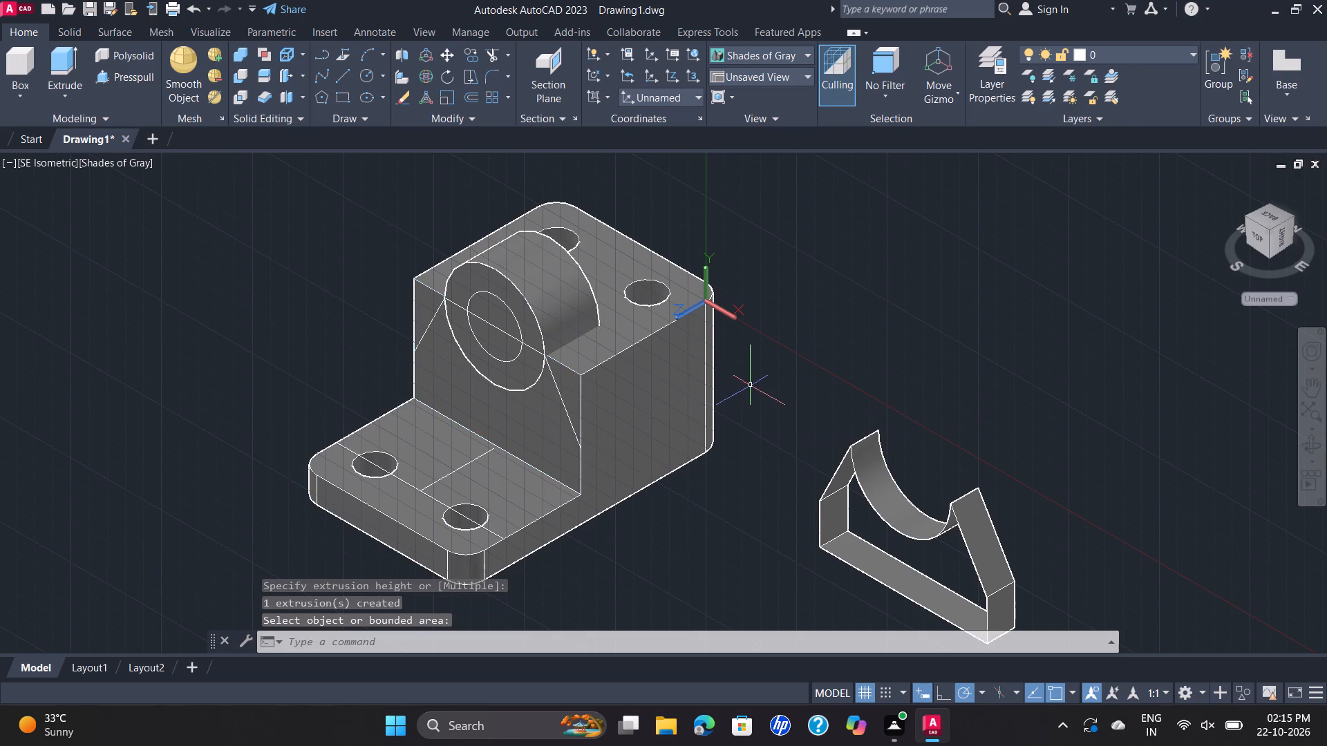
Union the base plate, its raised block and the cylinder, leaving out the separate rib extrusion.
scroll(763, 380, down, 1)
drag(831, 271, 823, 274)
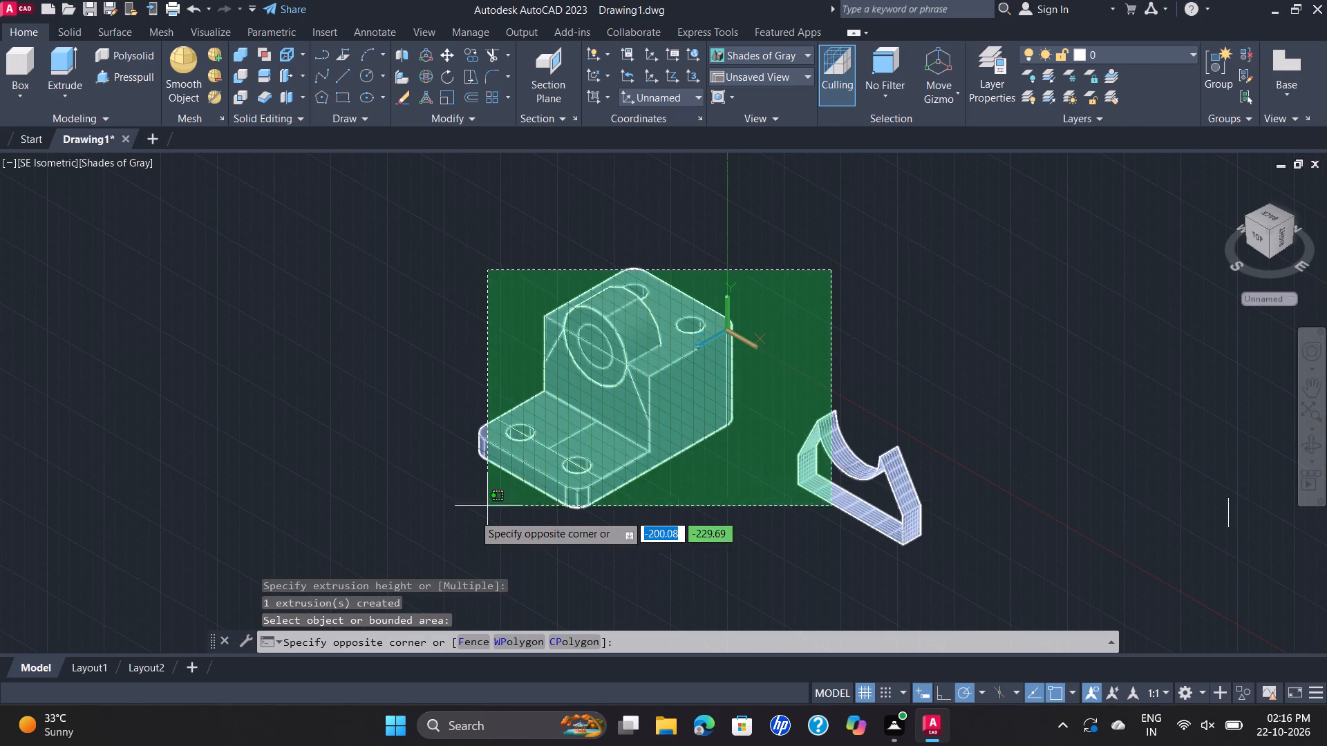
click(454, 521)
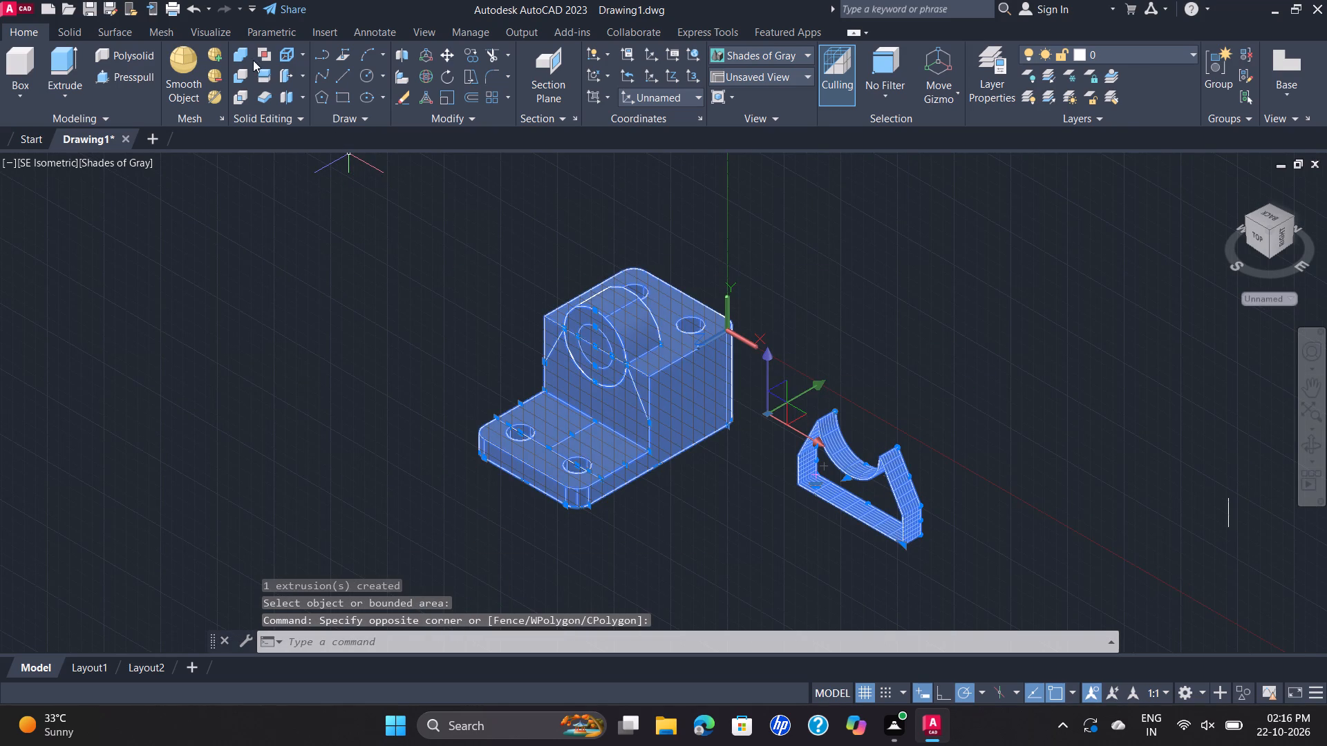
click(242, 52)
drag(766, 173, 744, 198)
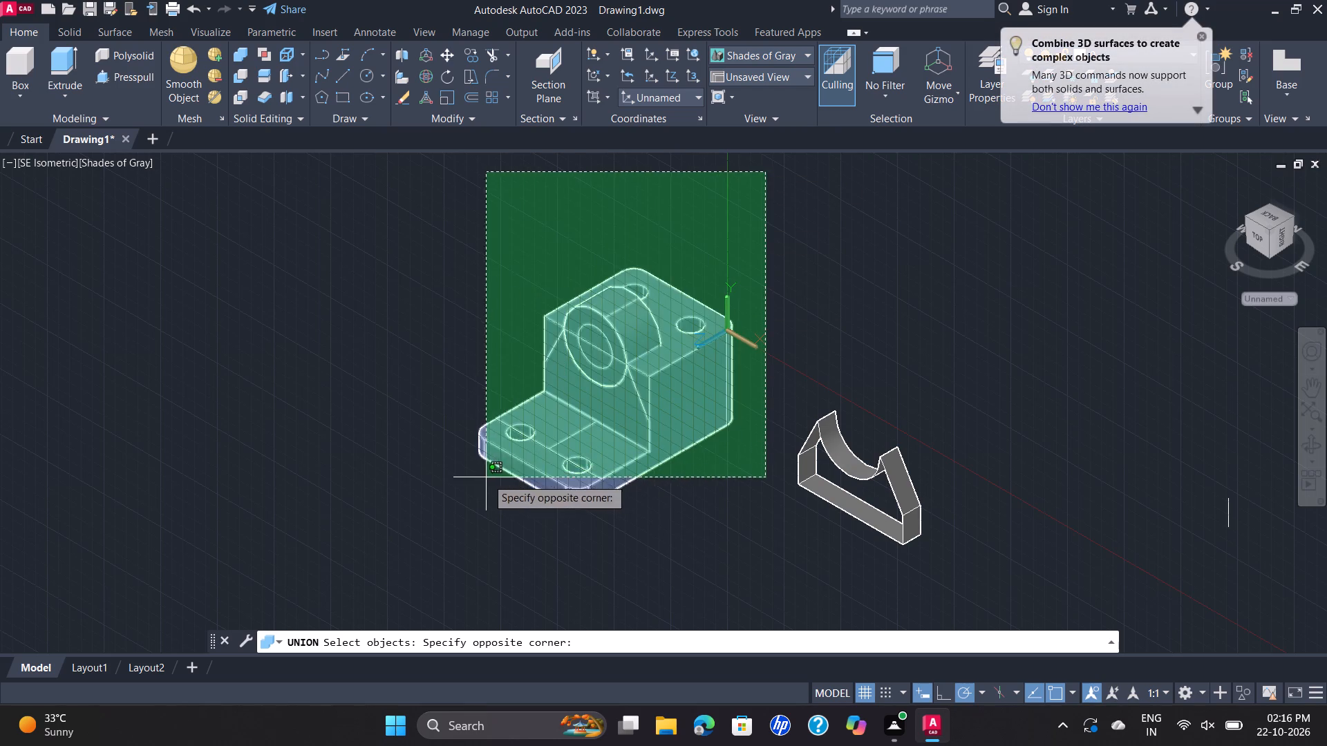
click(485, 479)
right_click(493, 459)
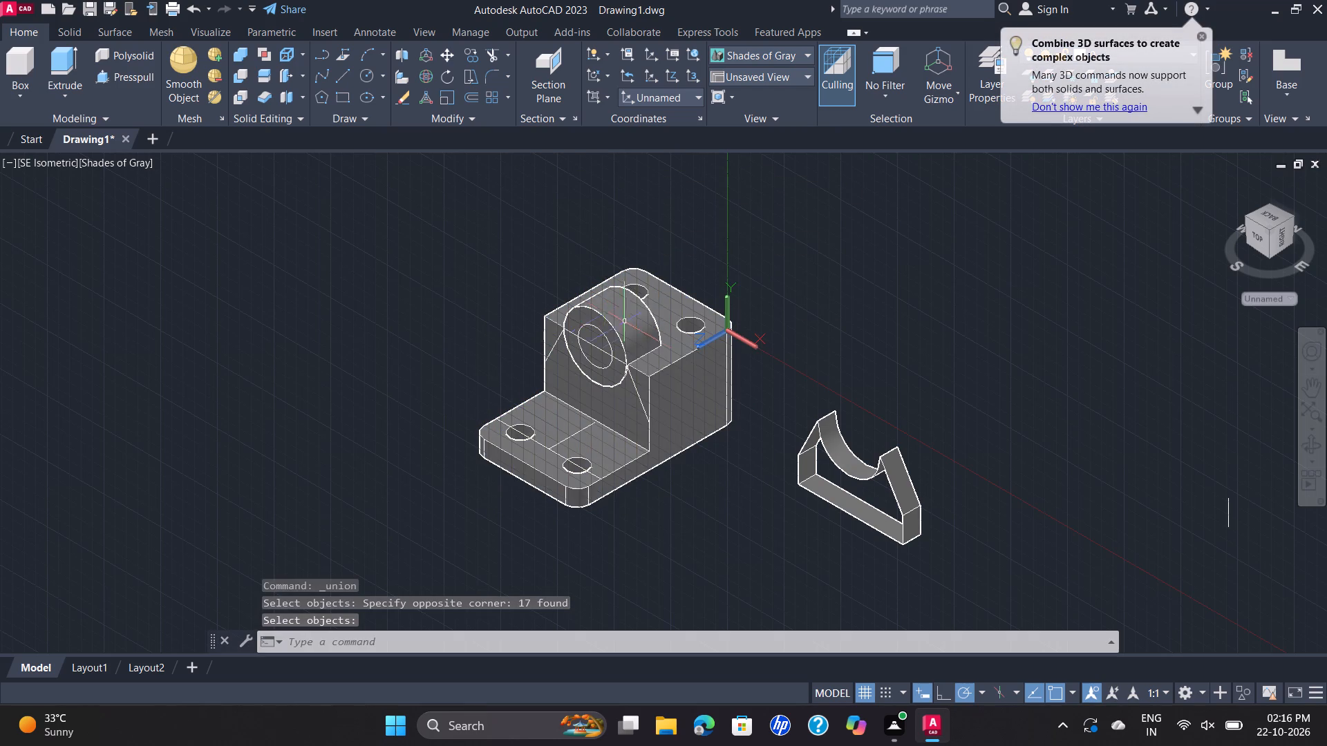
Presspull the rib outline on the block's front face backward into the block.
click(149, 73)
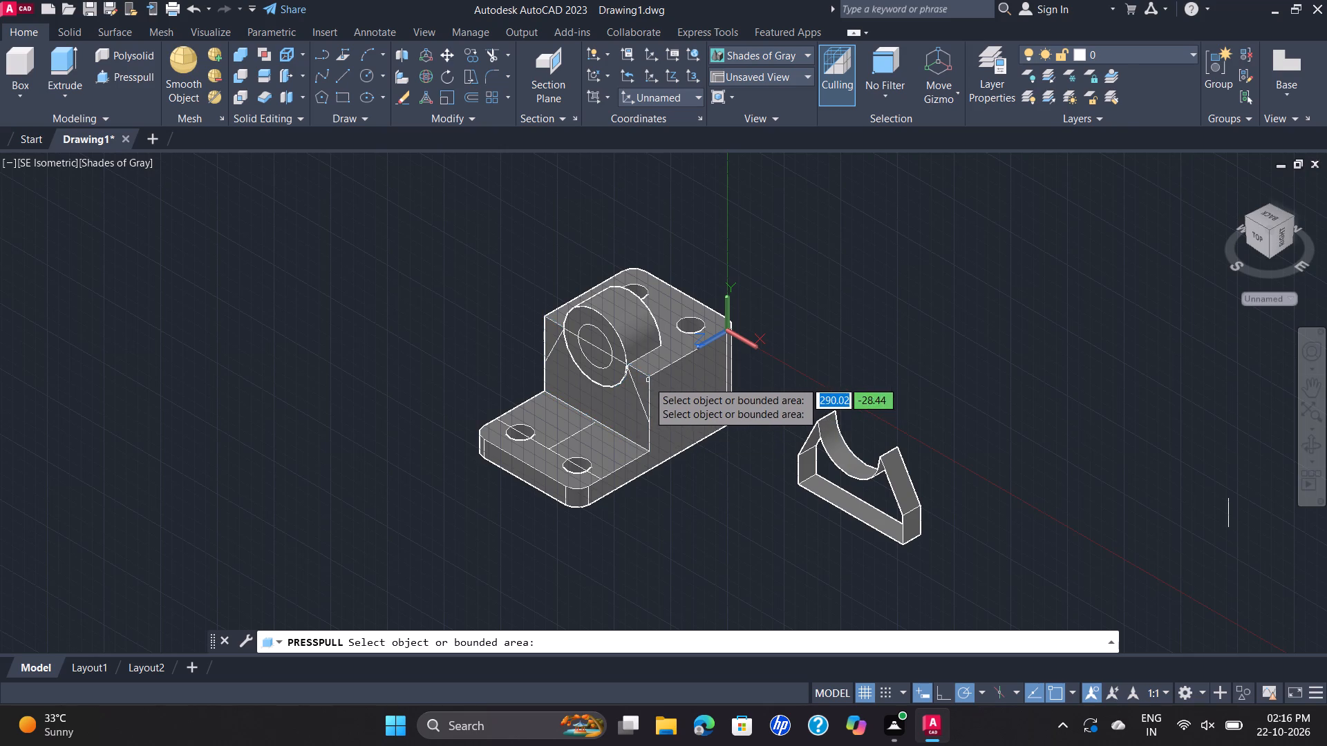
scroll(640, 383, up, 1)
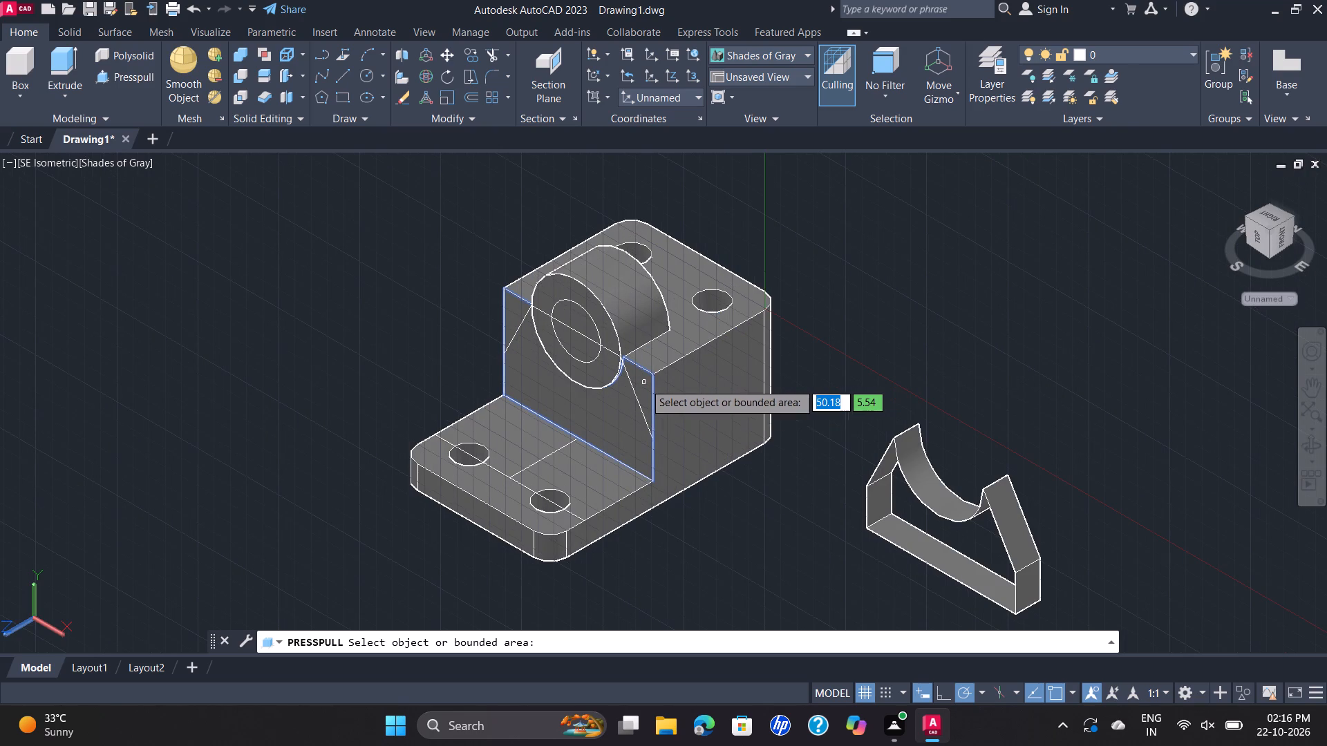
scroll(647, 381, up, 2)
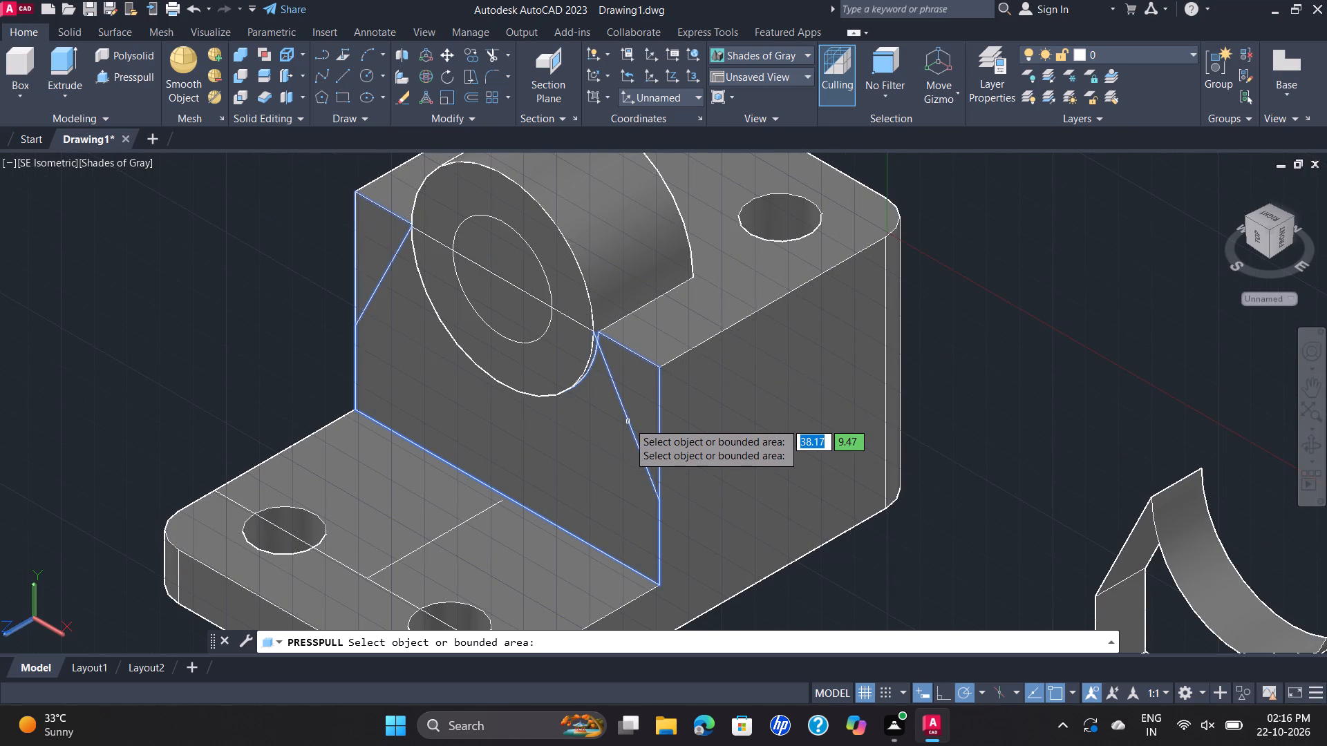
click(630, 421)
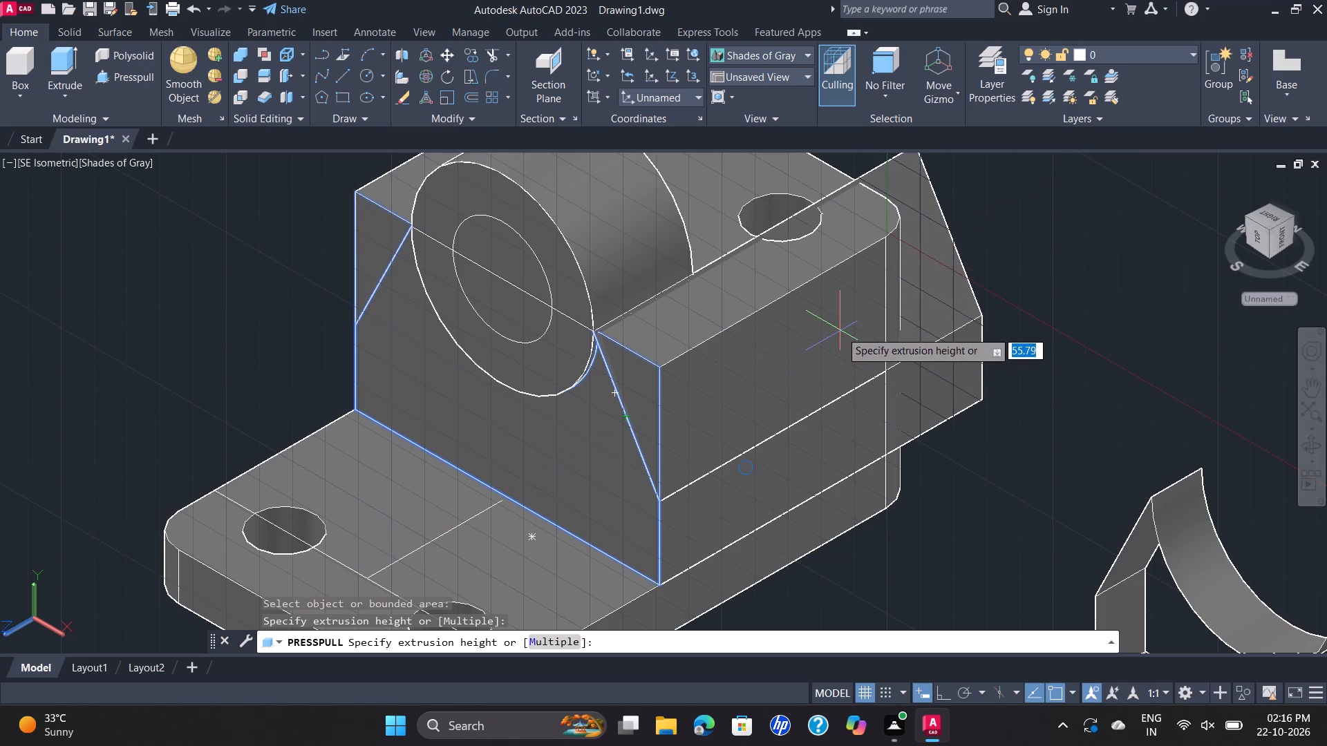
click(840, 331)
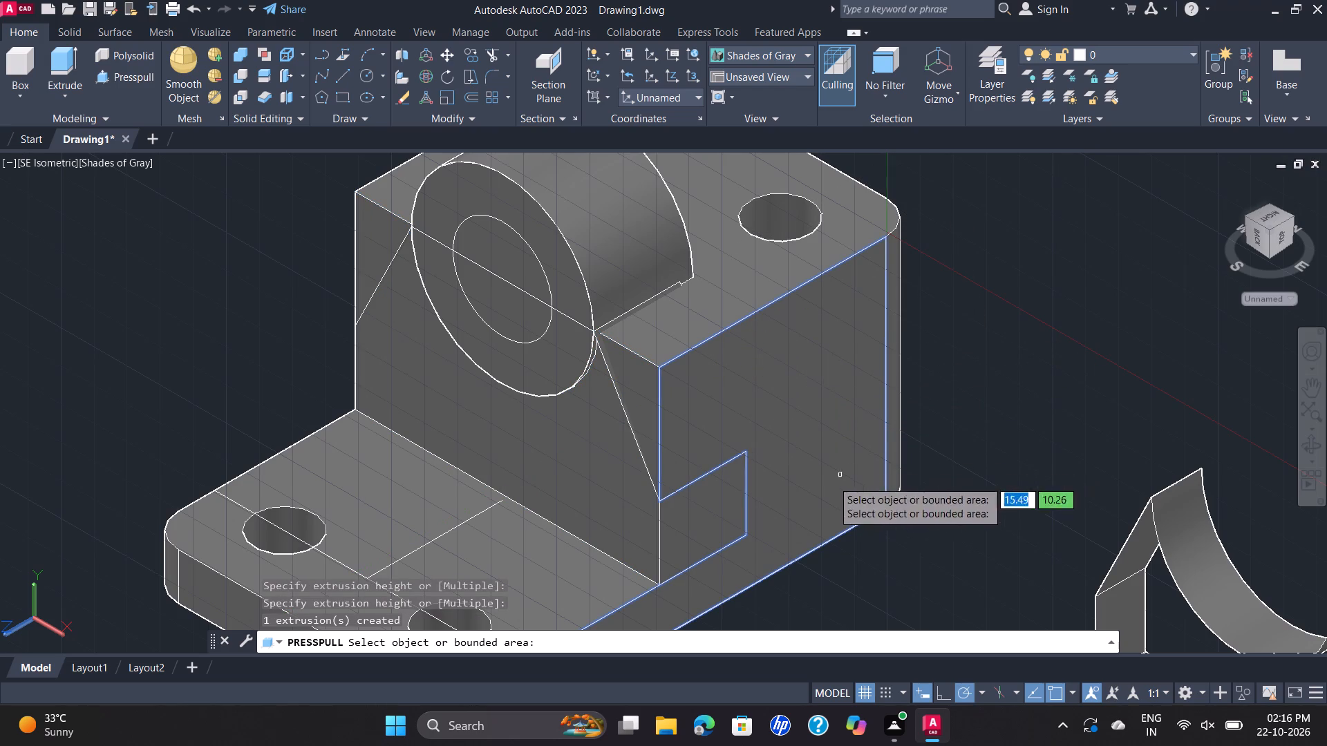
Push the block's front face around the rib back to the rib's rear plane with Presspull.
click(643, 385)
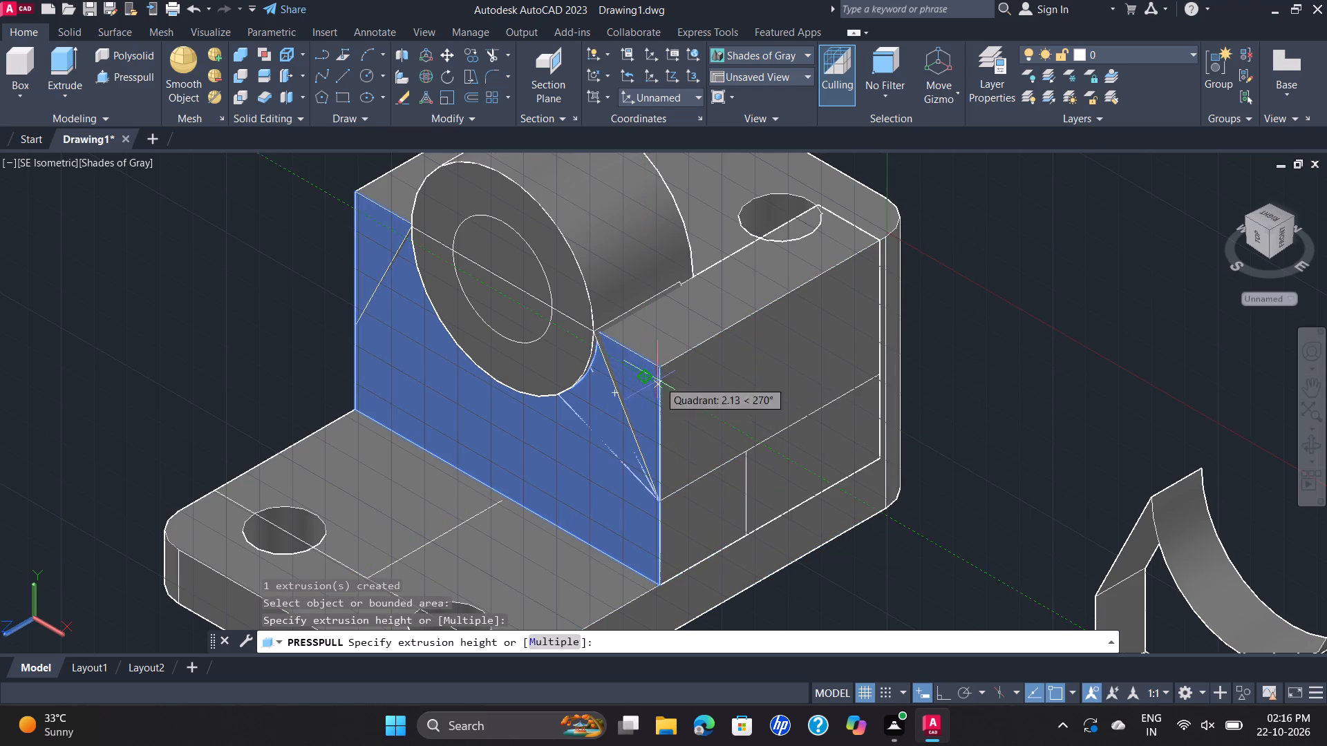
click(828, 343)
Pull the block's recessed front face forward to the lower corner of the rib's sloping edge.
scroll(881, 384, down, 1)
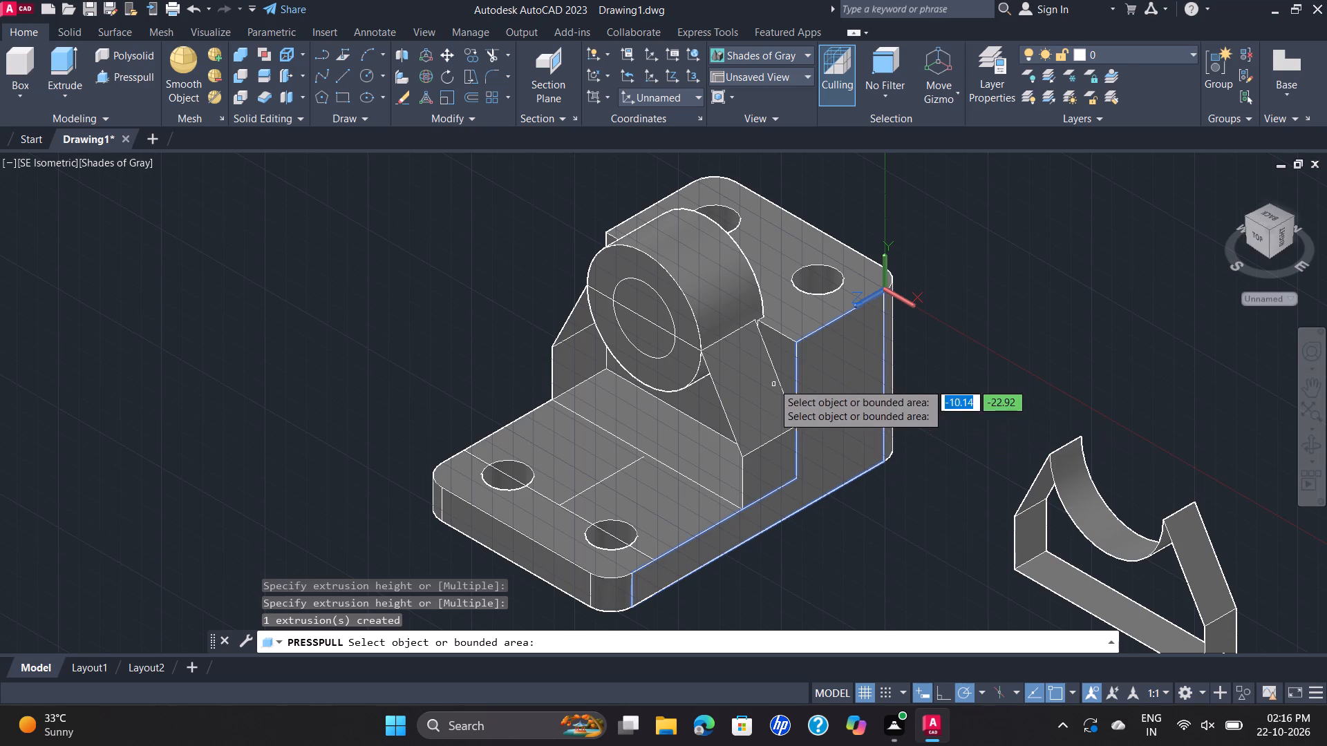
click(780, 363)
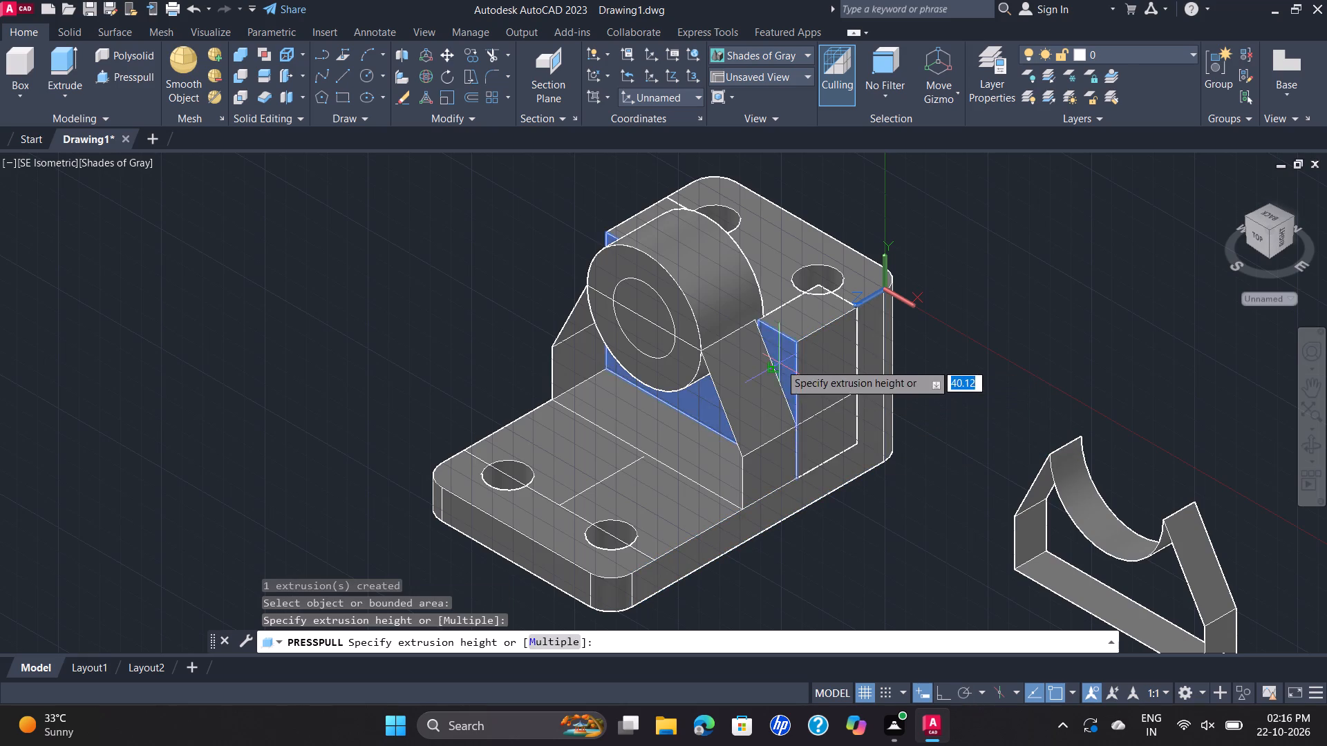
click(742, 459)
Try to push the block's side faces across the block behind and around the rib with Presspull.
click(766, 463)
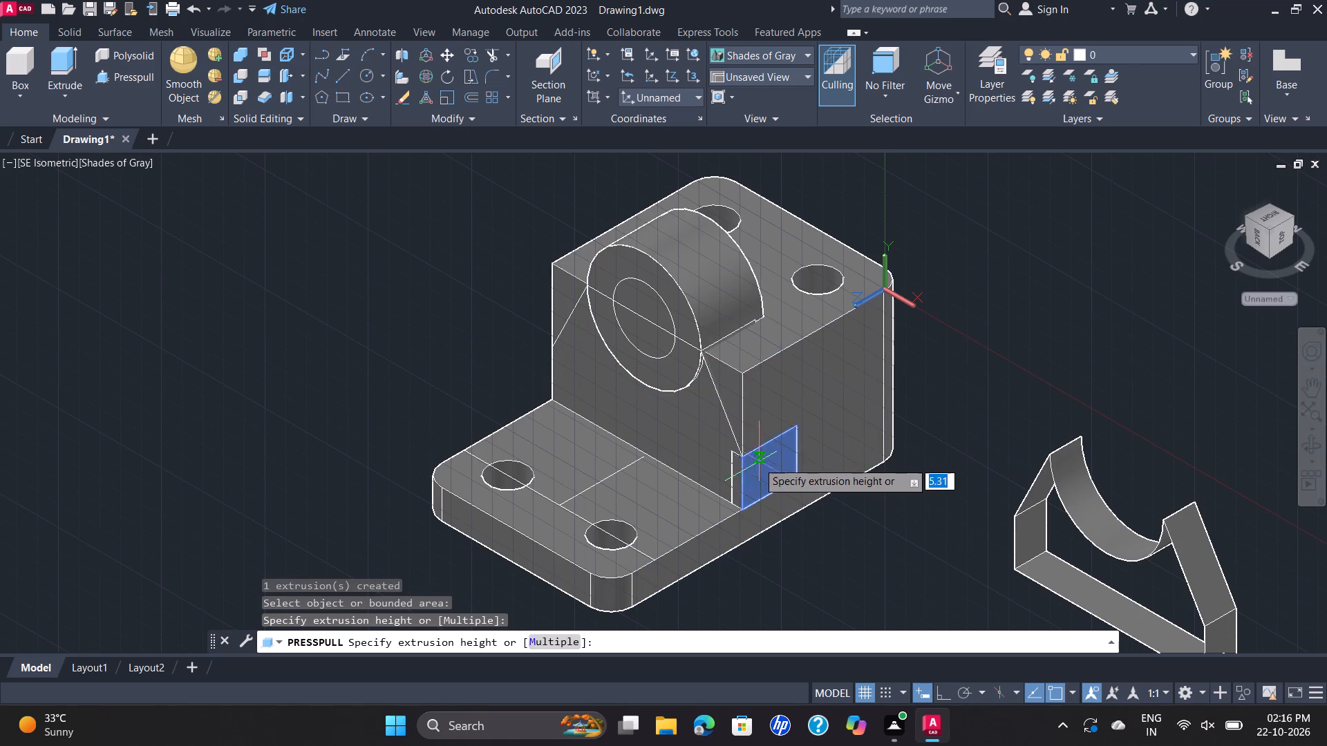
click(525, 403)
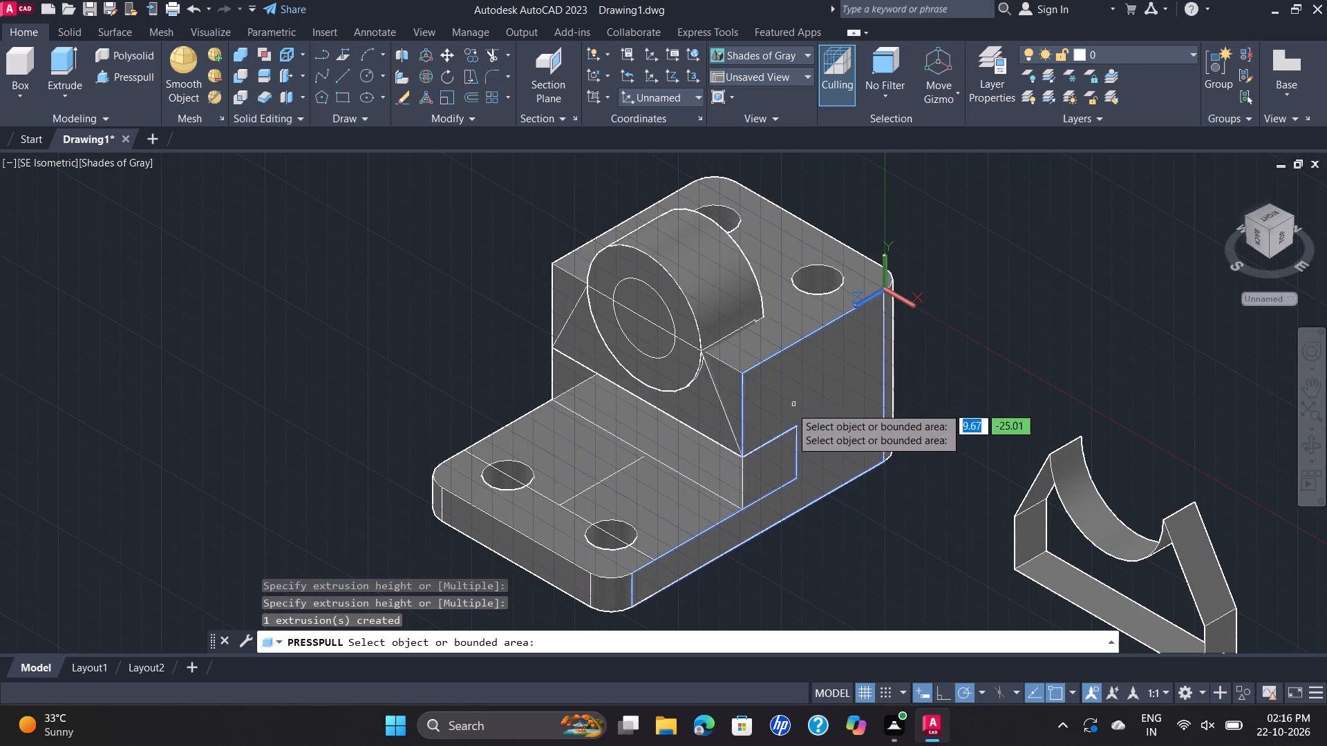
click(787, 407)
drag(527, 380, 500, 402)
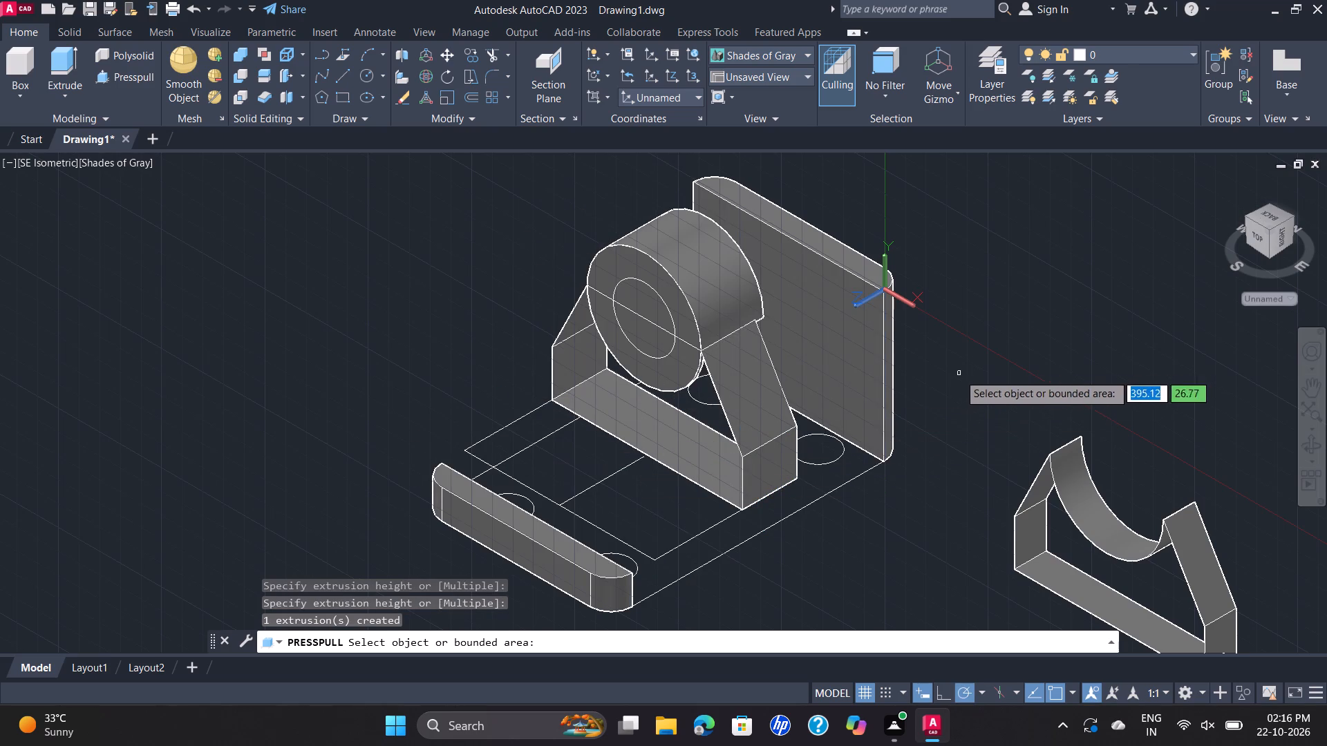
Undo the Presspull edits, the union and the raised block, back to the separate base plate, cylinder and rib outline.
key(ctrl+z)
key(ctrl+z)
key(Escape)
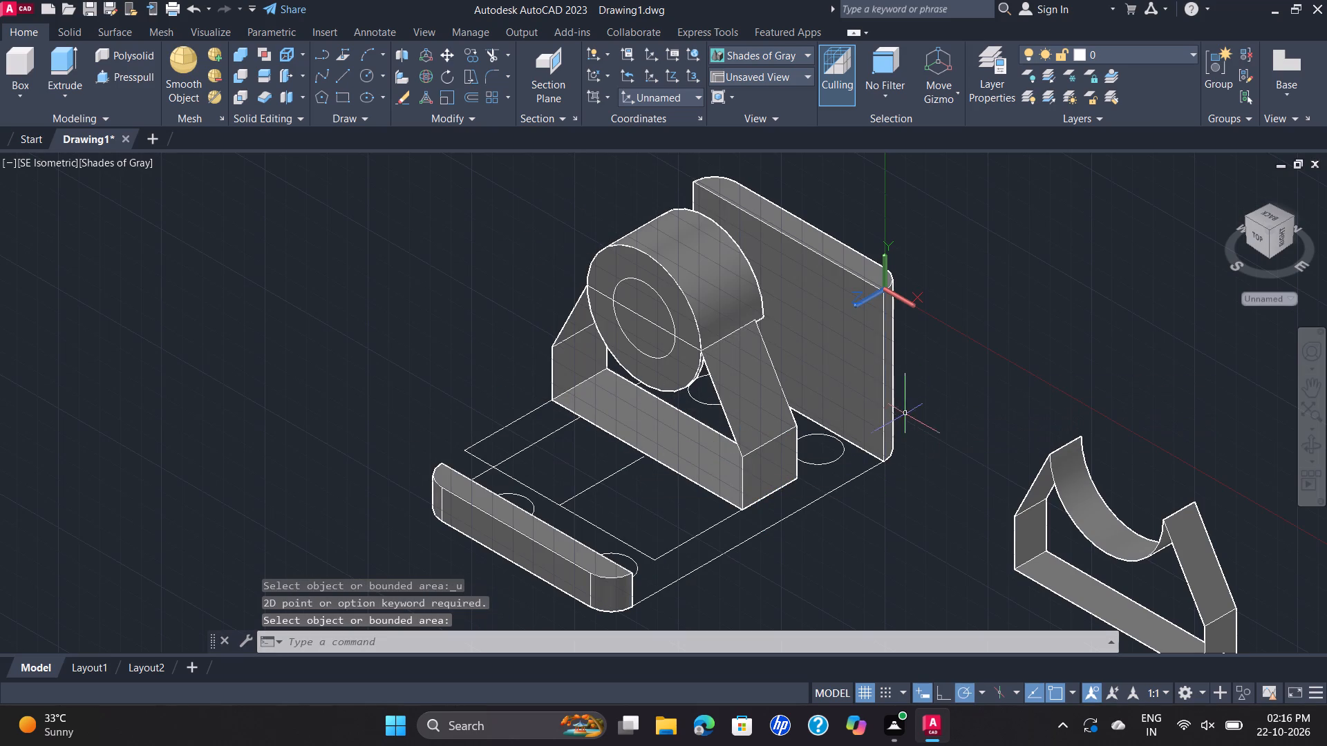
key(ctrl+z)
key(ctrl+z)
key(ctrl+z)
key(ctrl+z)
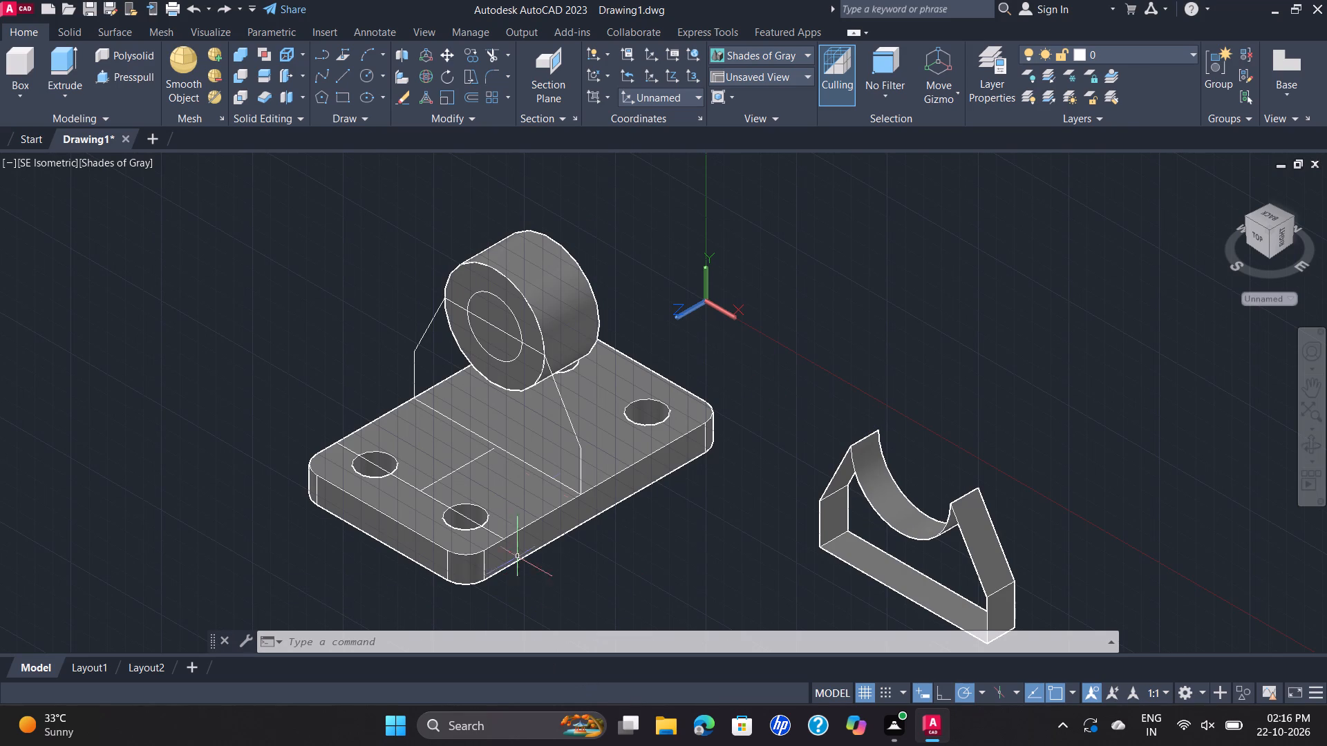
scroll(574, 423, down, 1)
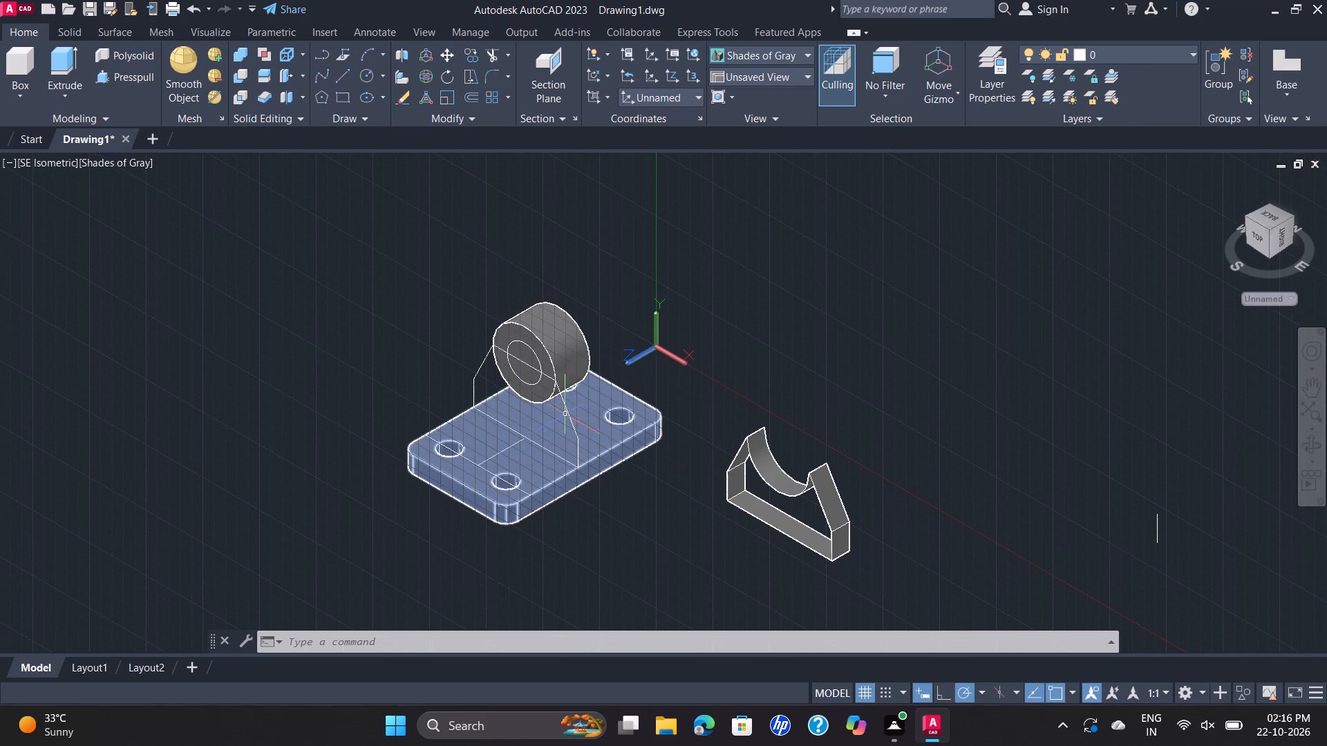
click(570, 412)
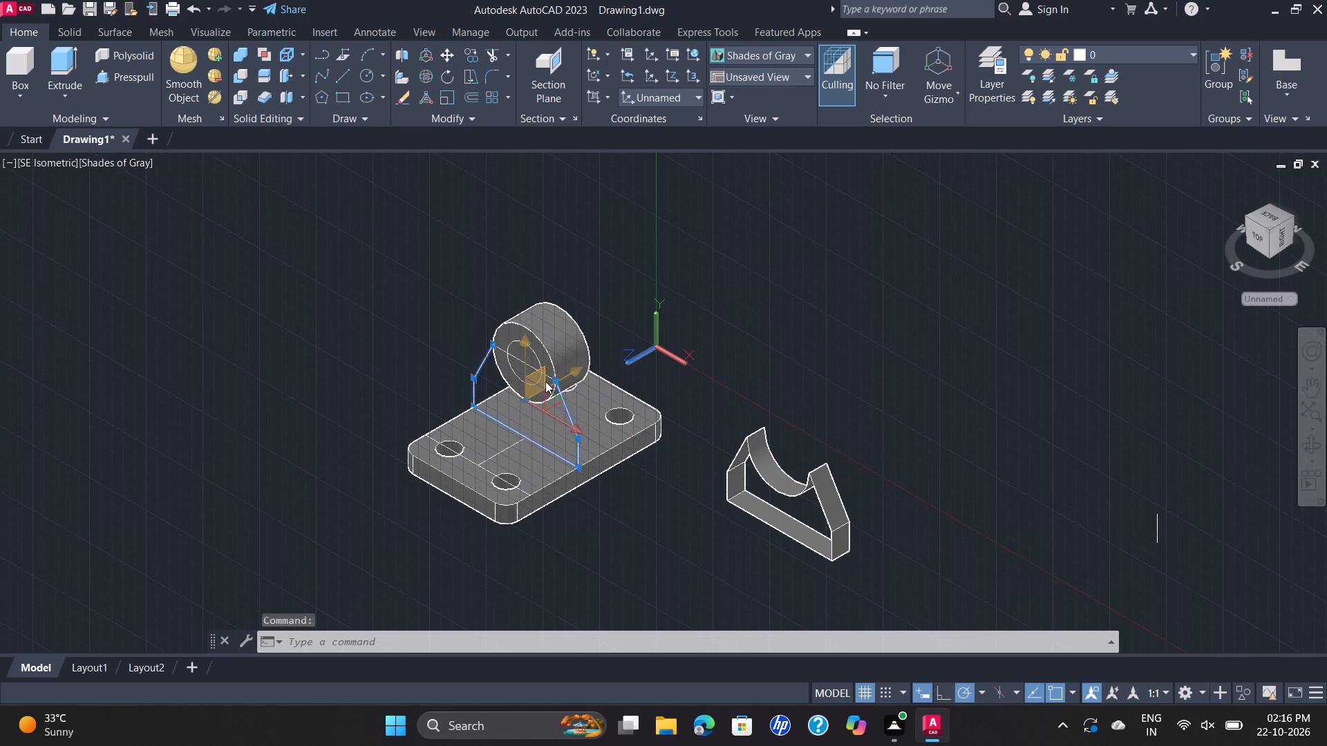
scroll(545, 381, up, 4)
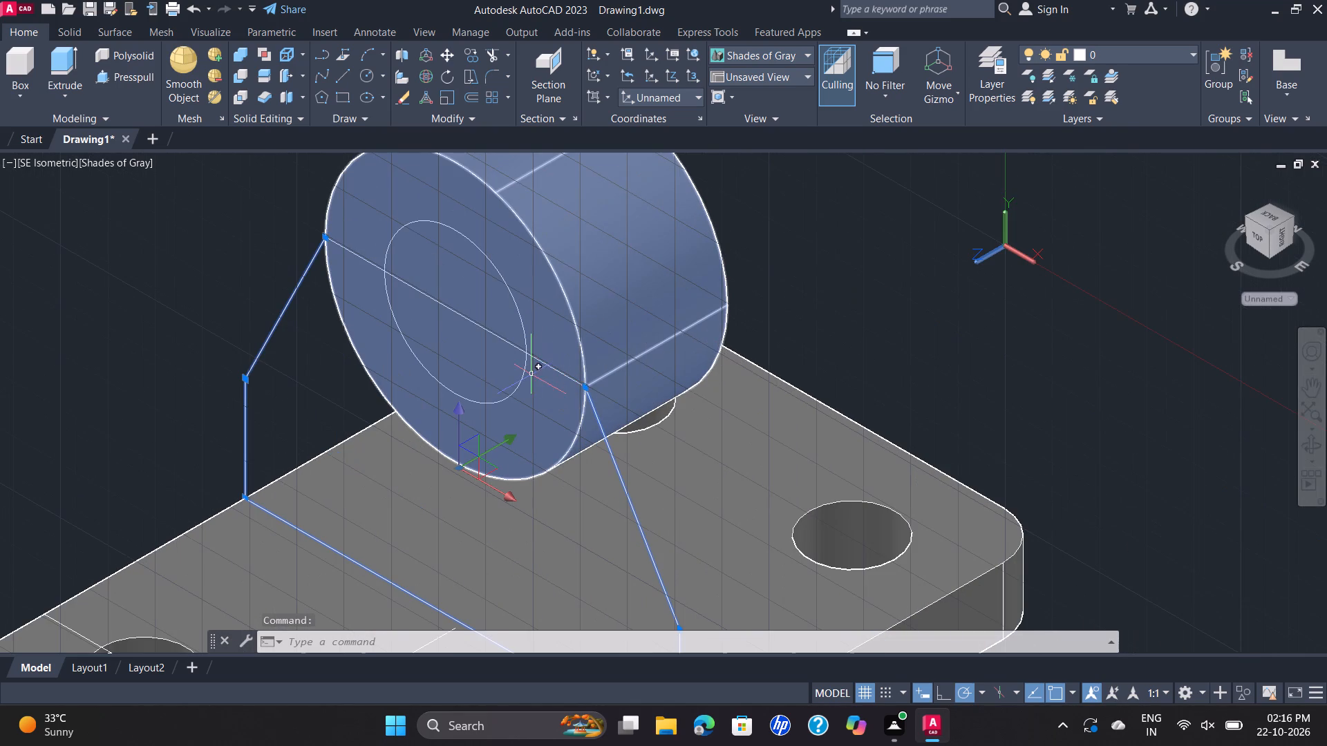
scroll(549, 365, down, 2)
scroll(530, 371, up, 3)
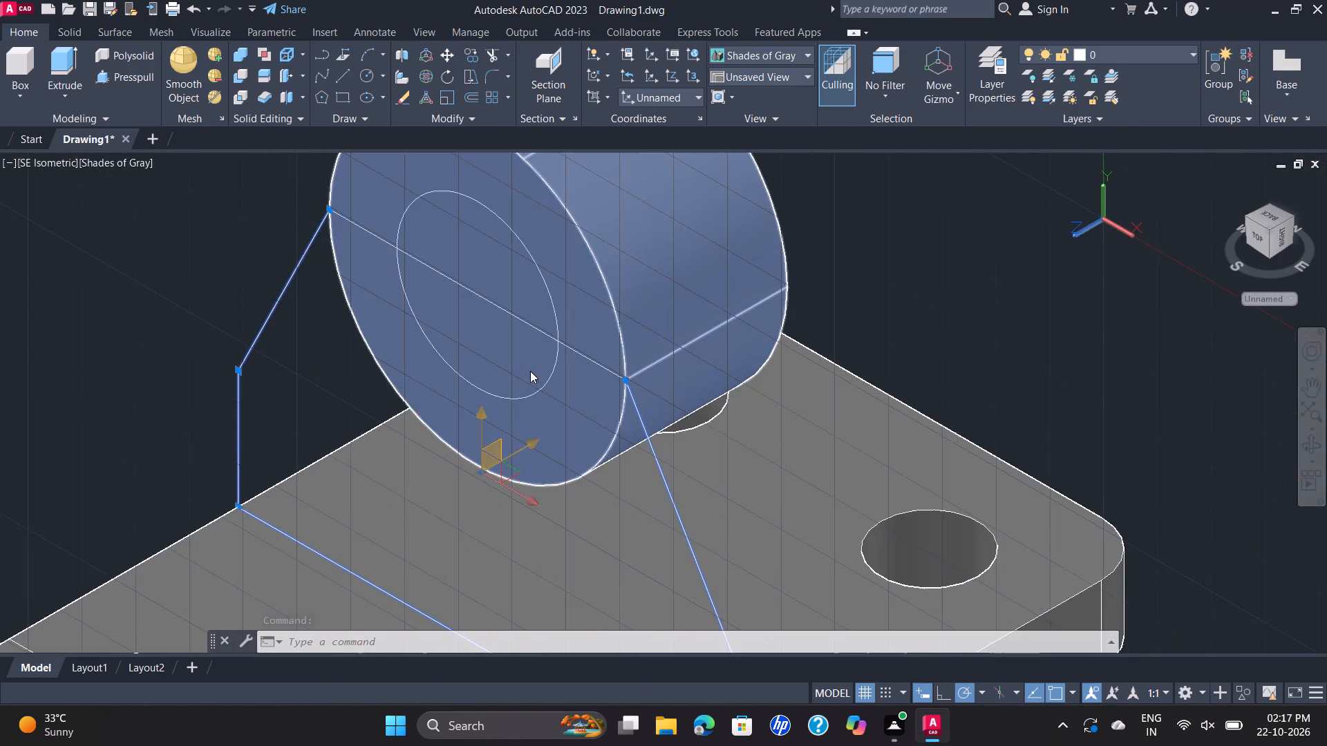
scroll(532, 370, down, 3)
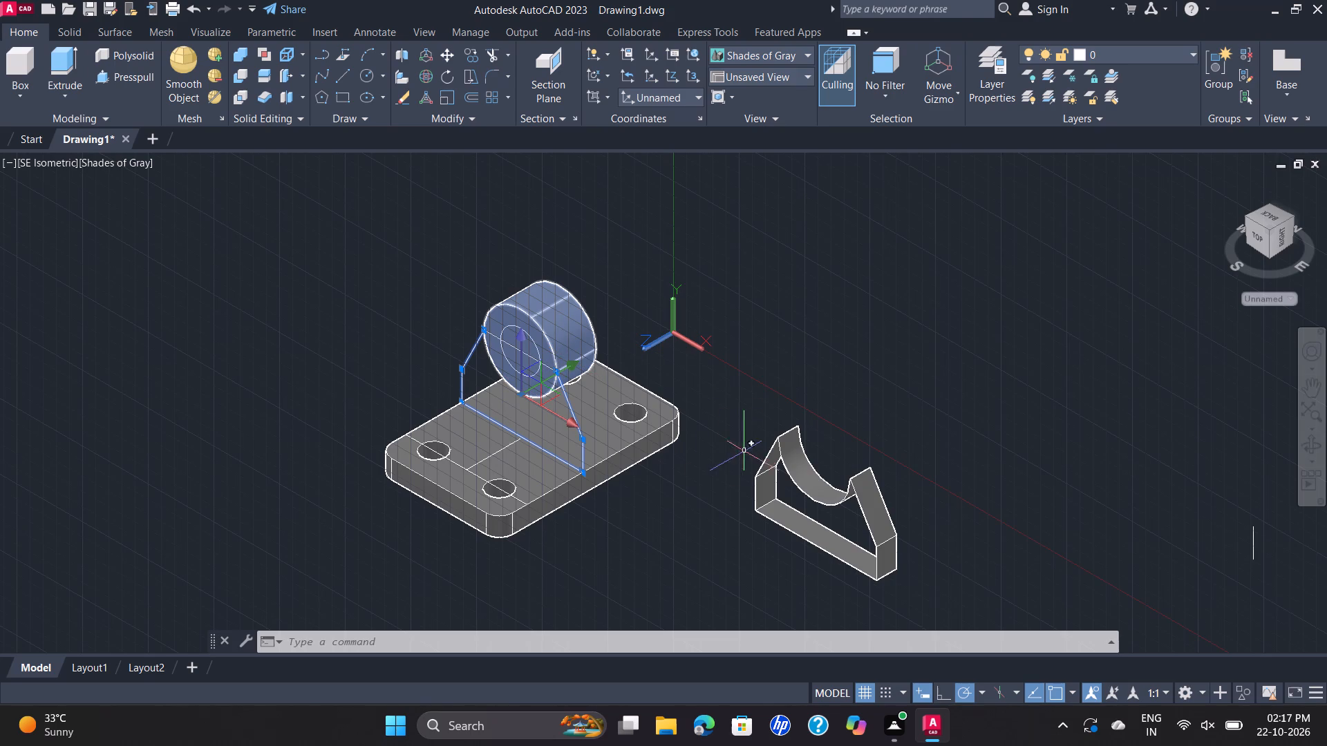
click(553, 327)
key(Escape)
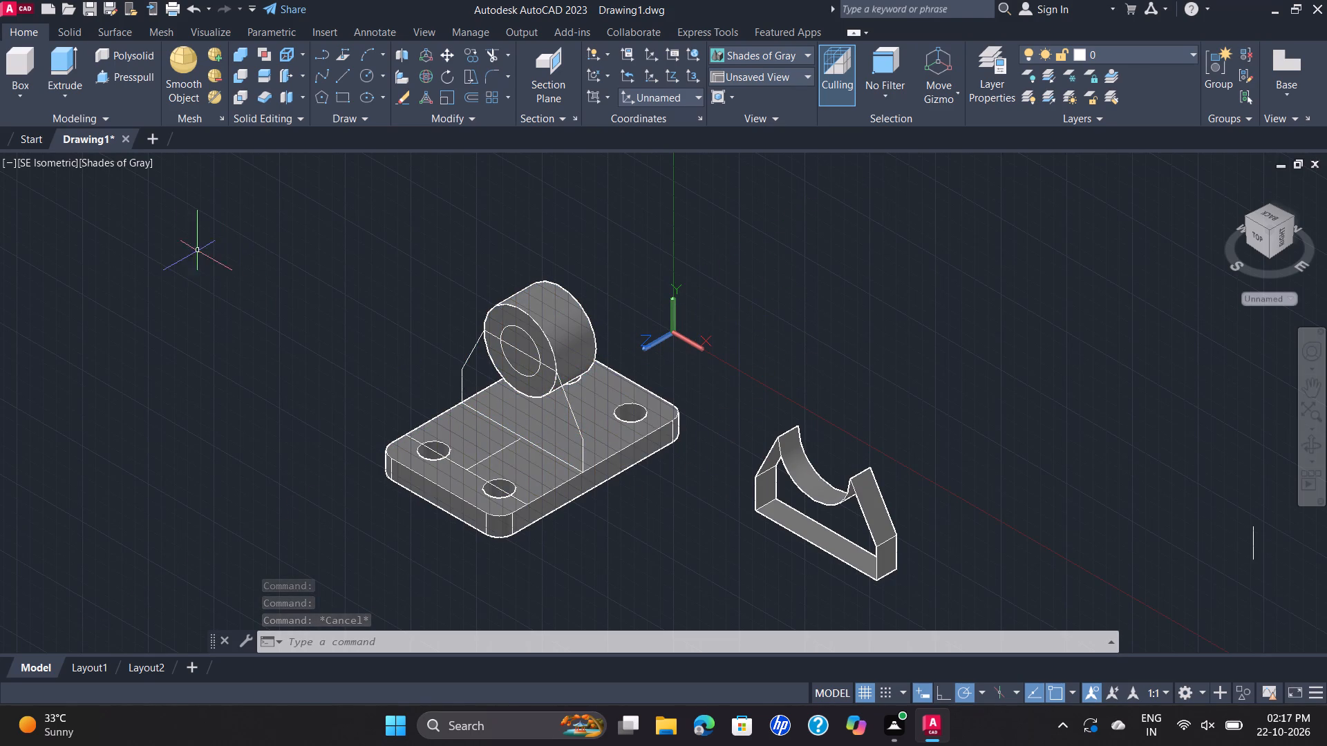
In the Front view, copy the rib outline and the horizontal line across the cylinder to the empty space beside the bracket.
click(41, 163)
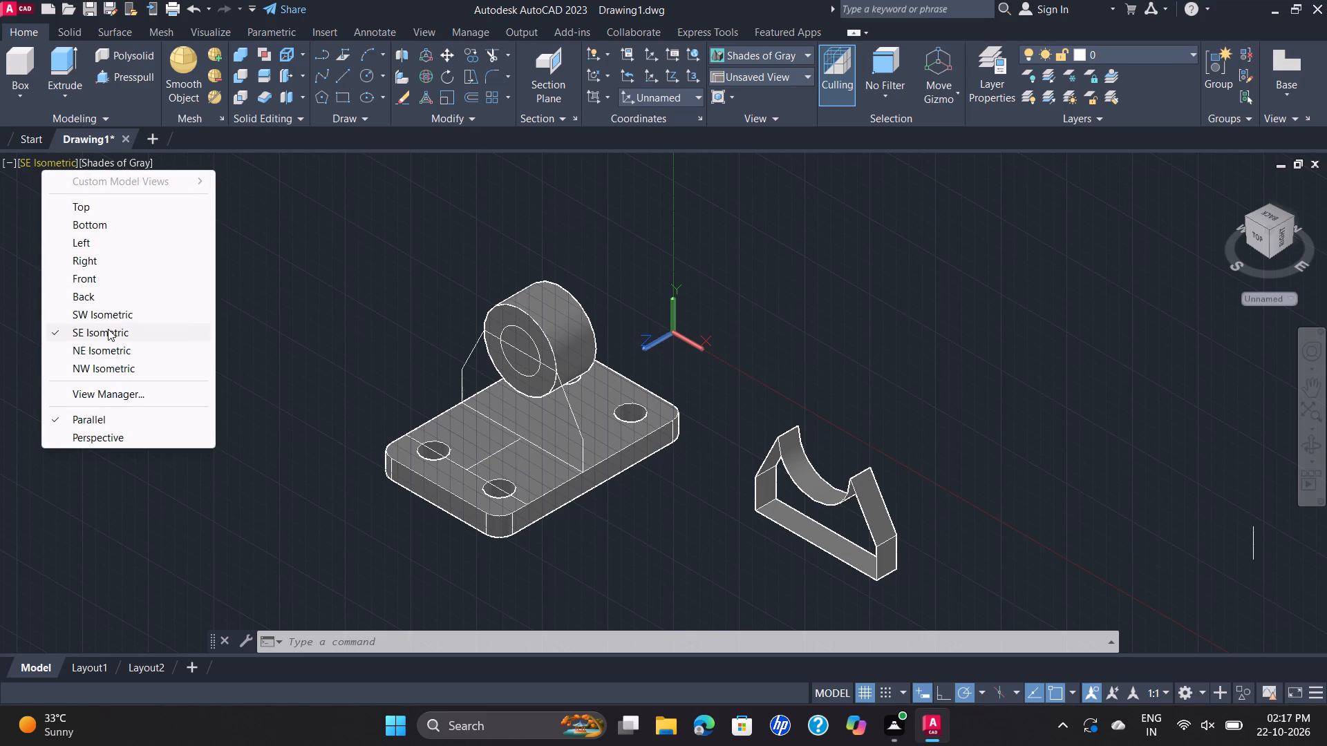
click(106, 274)
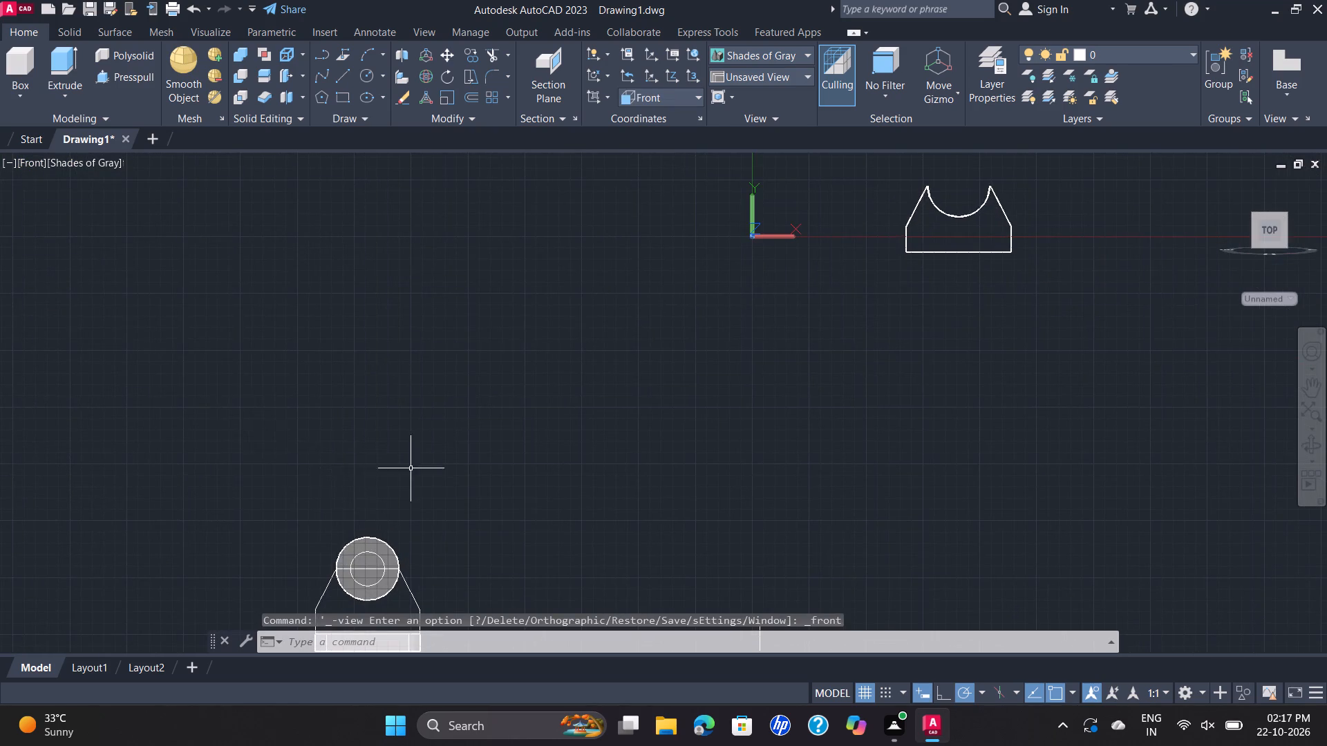
scroll(417, 466, down, 1)
middle_drag(442, 463, 474, 375)
scroll(458, 469, up, 1)
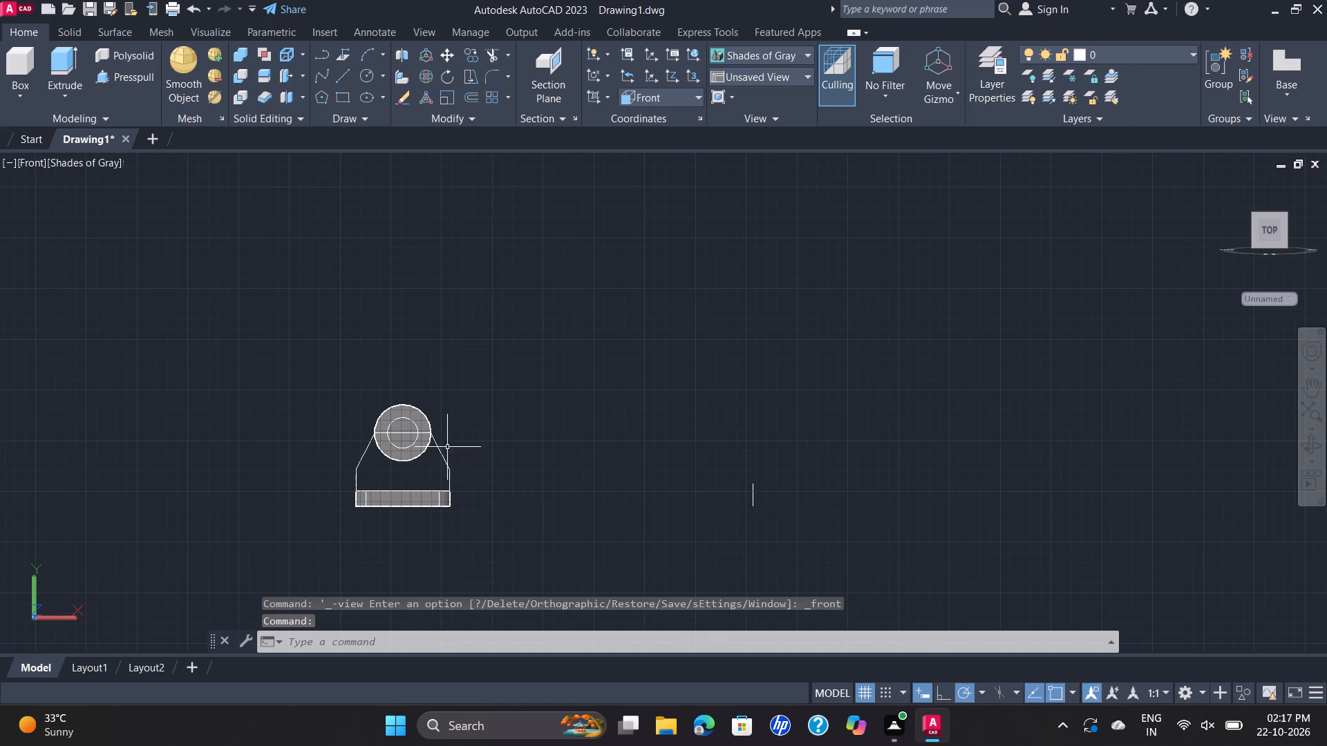
click(440, 454)
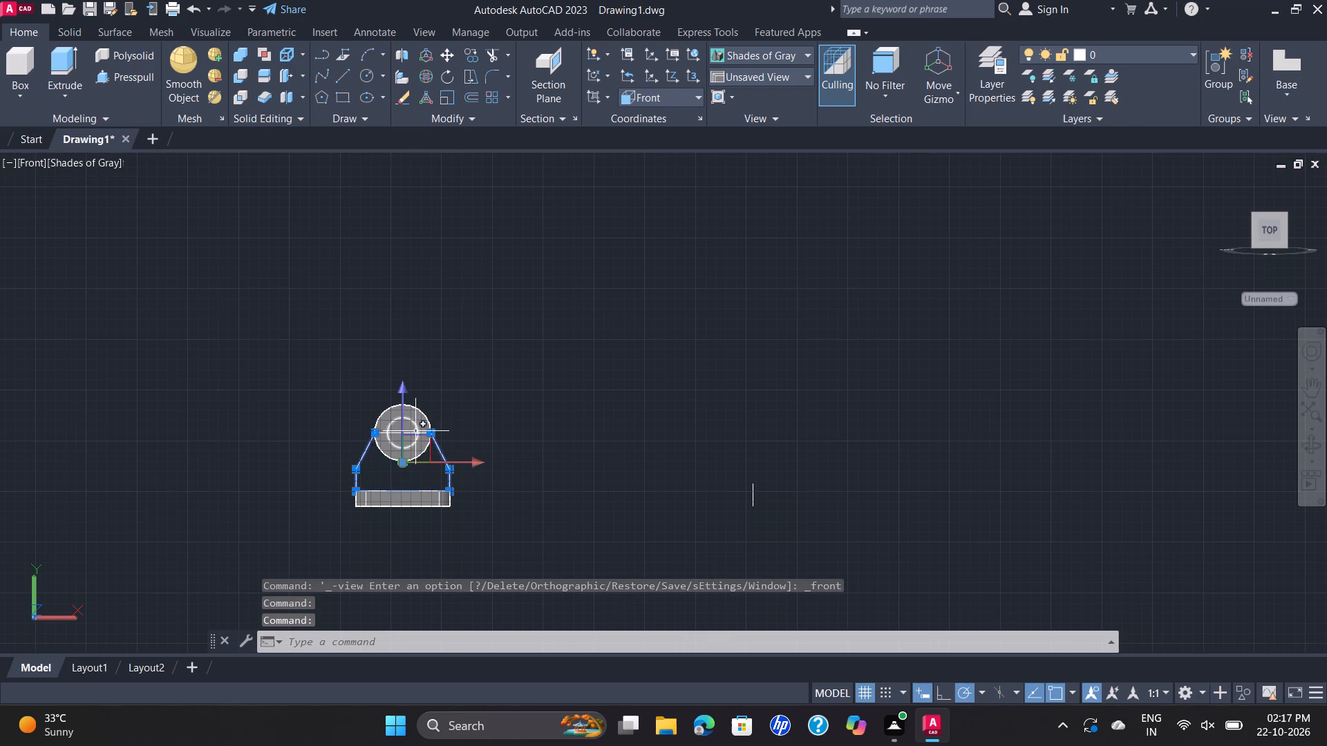
scroll(415, 432, up, 5)
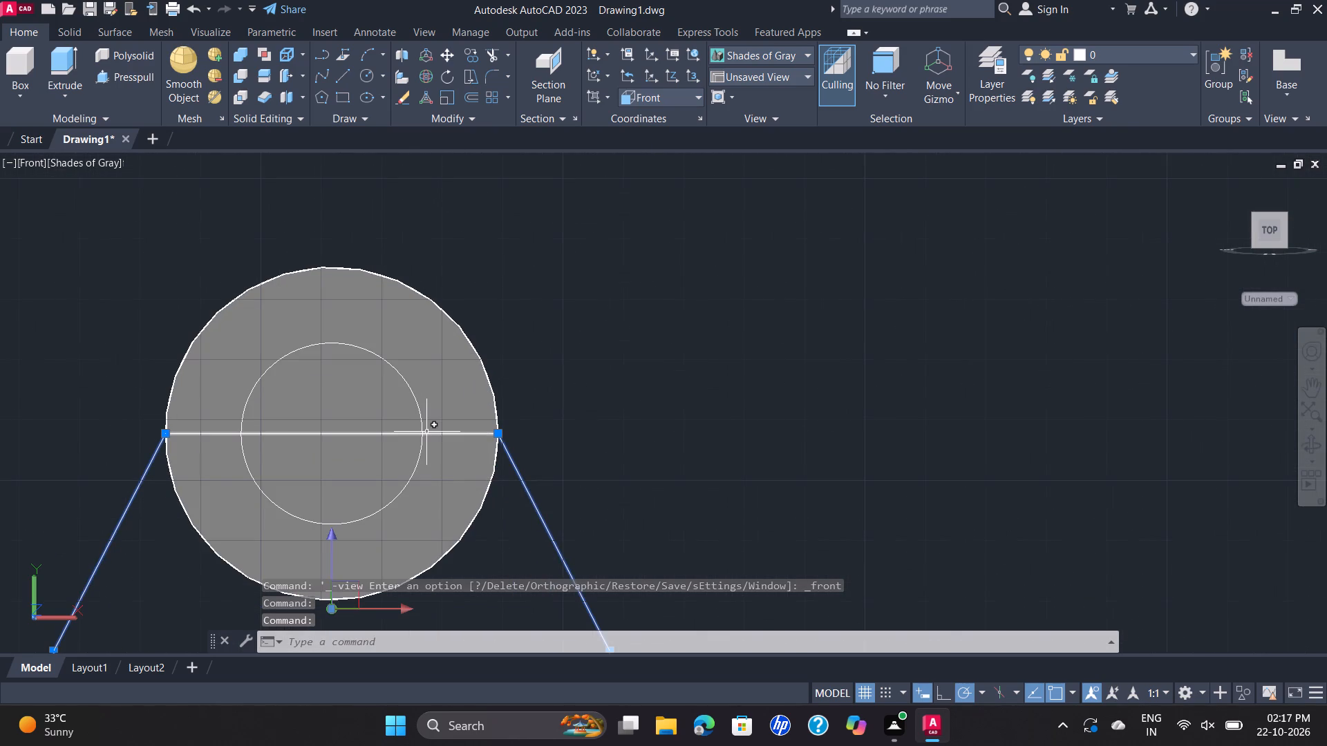
click(427, 432)
scroll(165, 140, down, 1)
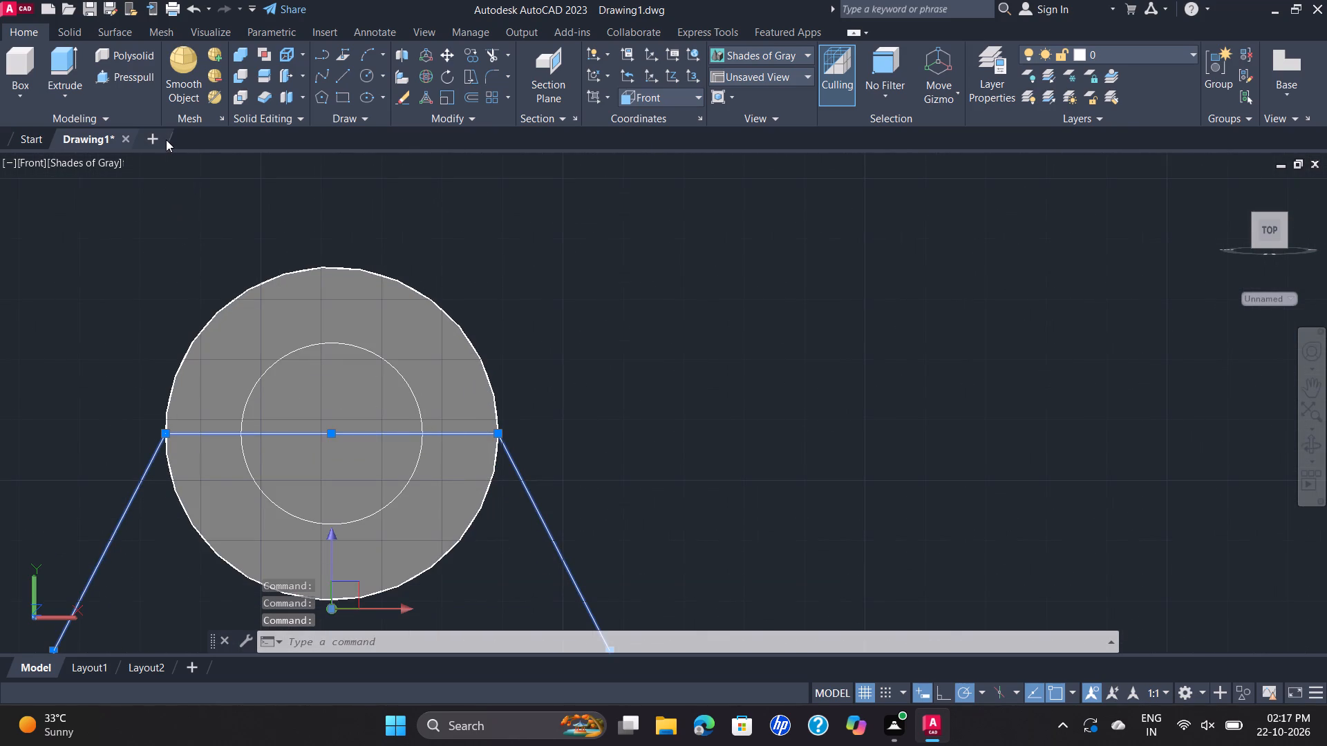
scroll(166, 138, down, 3)
click(479, 53)
click(528, 487)
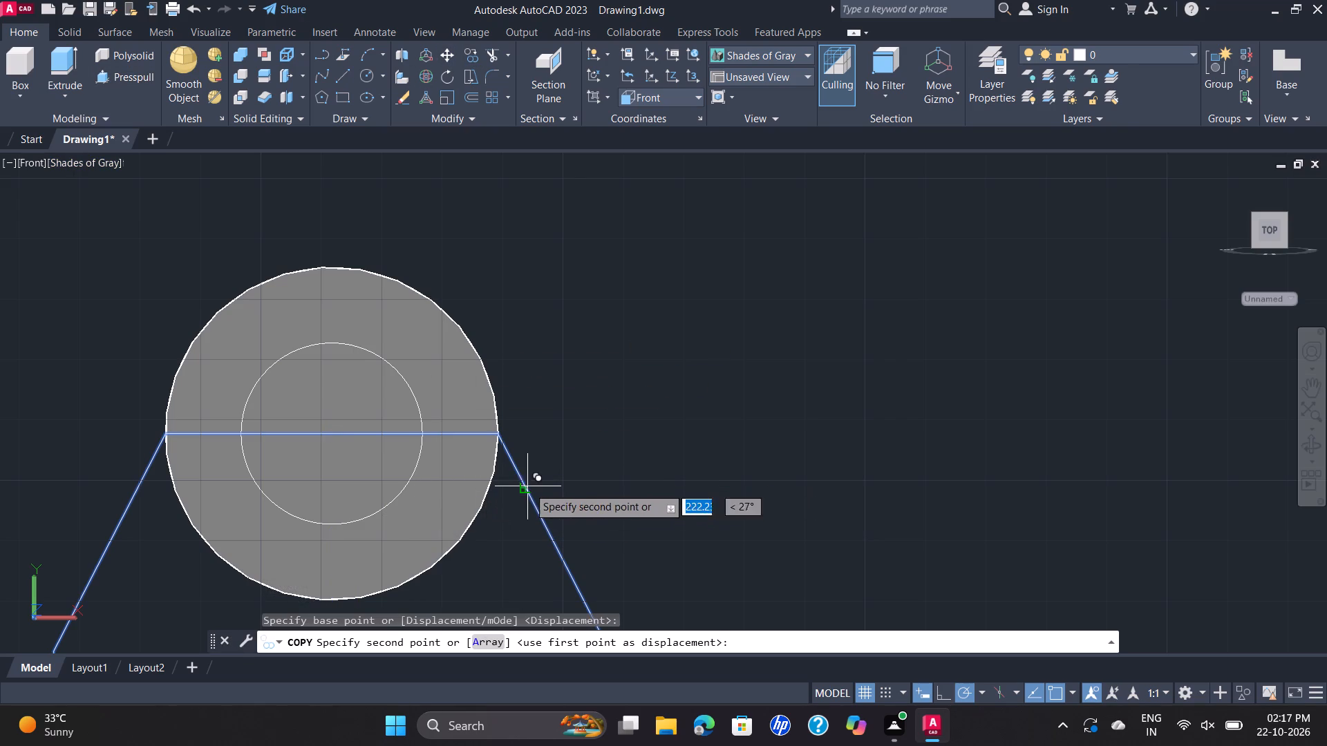
scroll(952, 434, down, 3)
click(1054, 454)
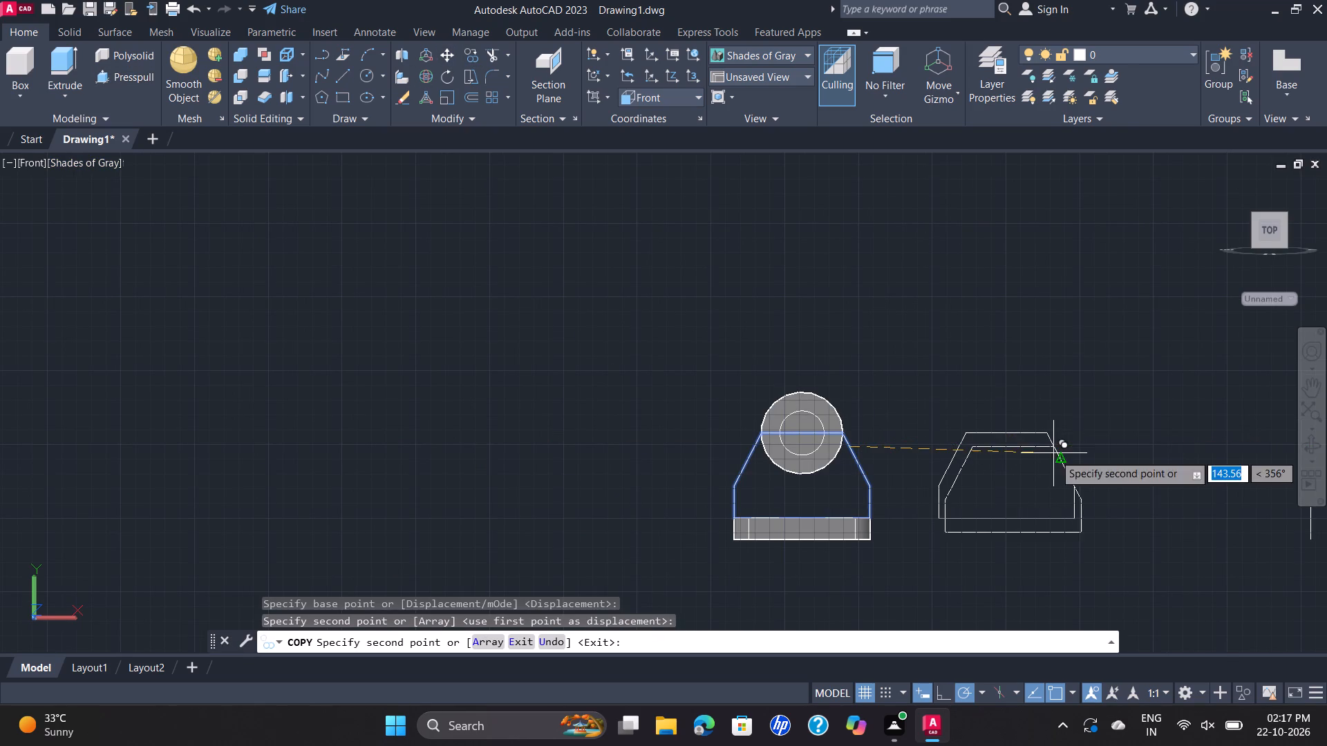
key(Escape)
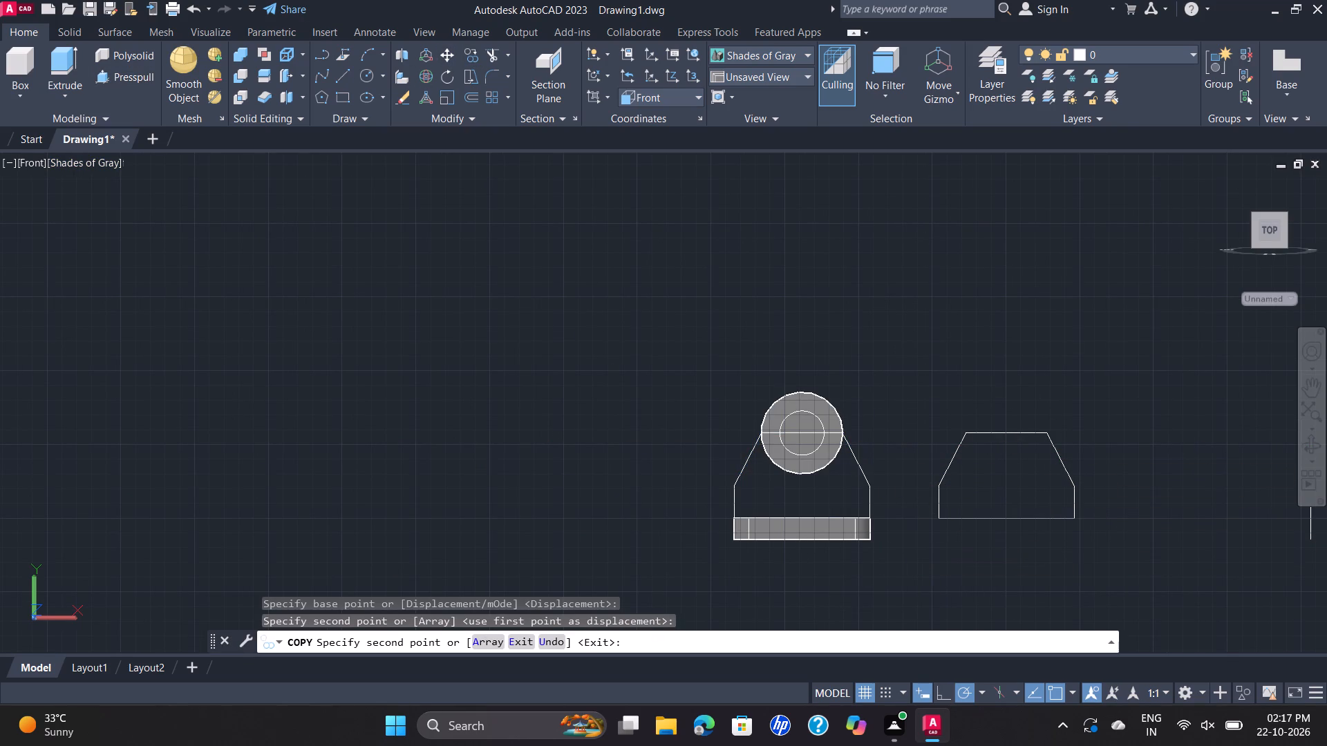
Join the copied rib outline and its top line into one closed polyline.
scroll(1011, 527, up, 3)
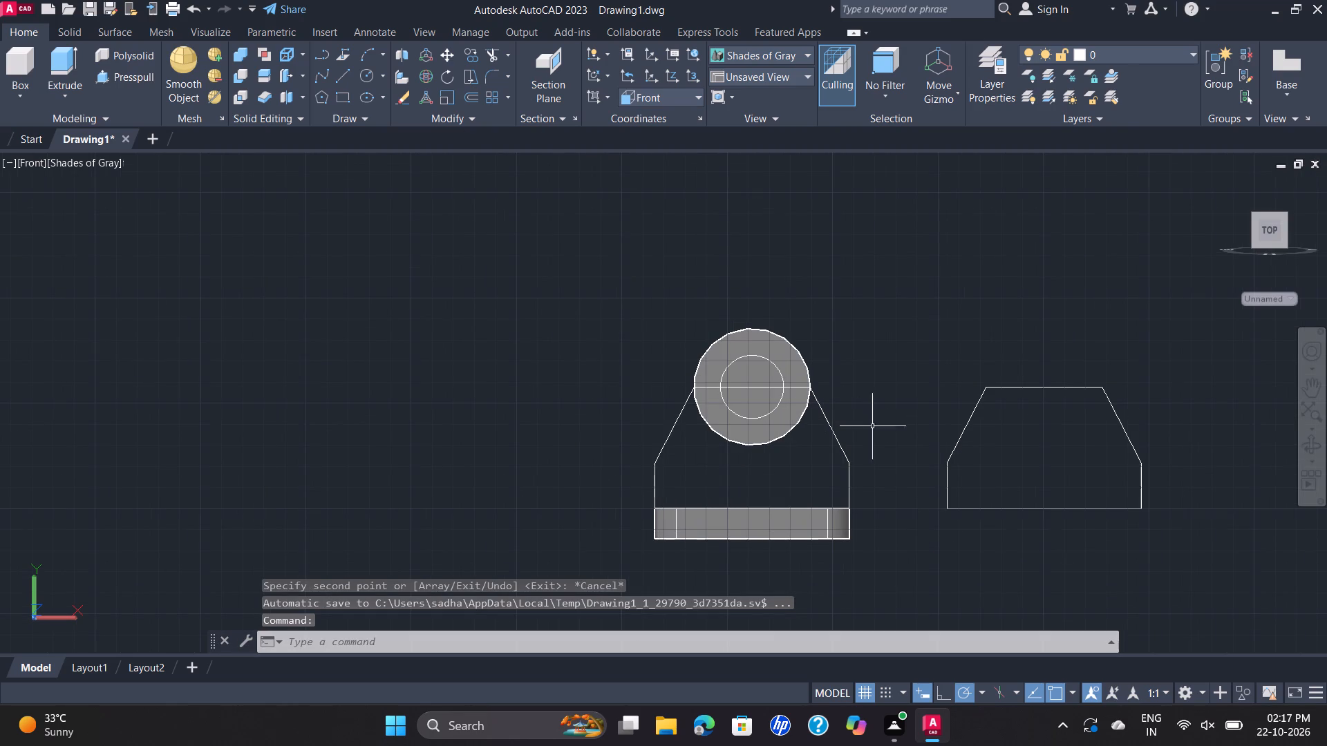
scroll(1093, 502, up, 2)
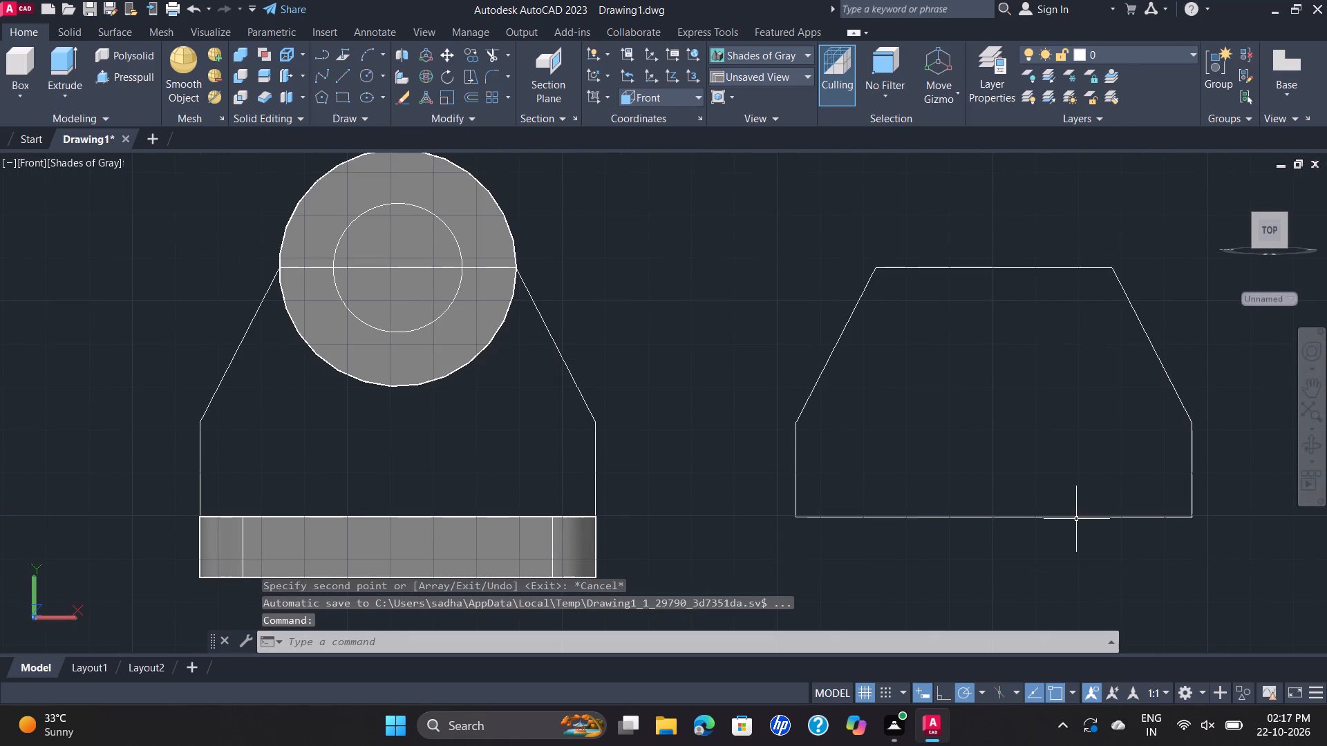
drag(1185, 233, 1170, 231)
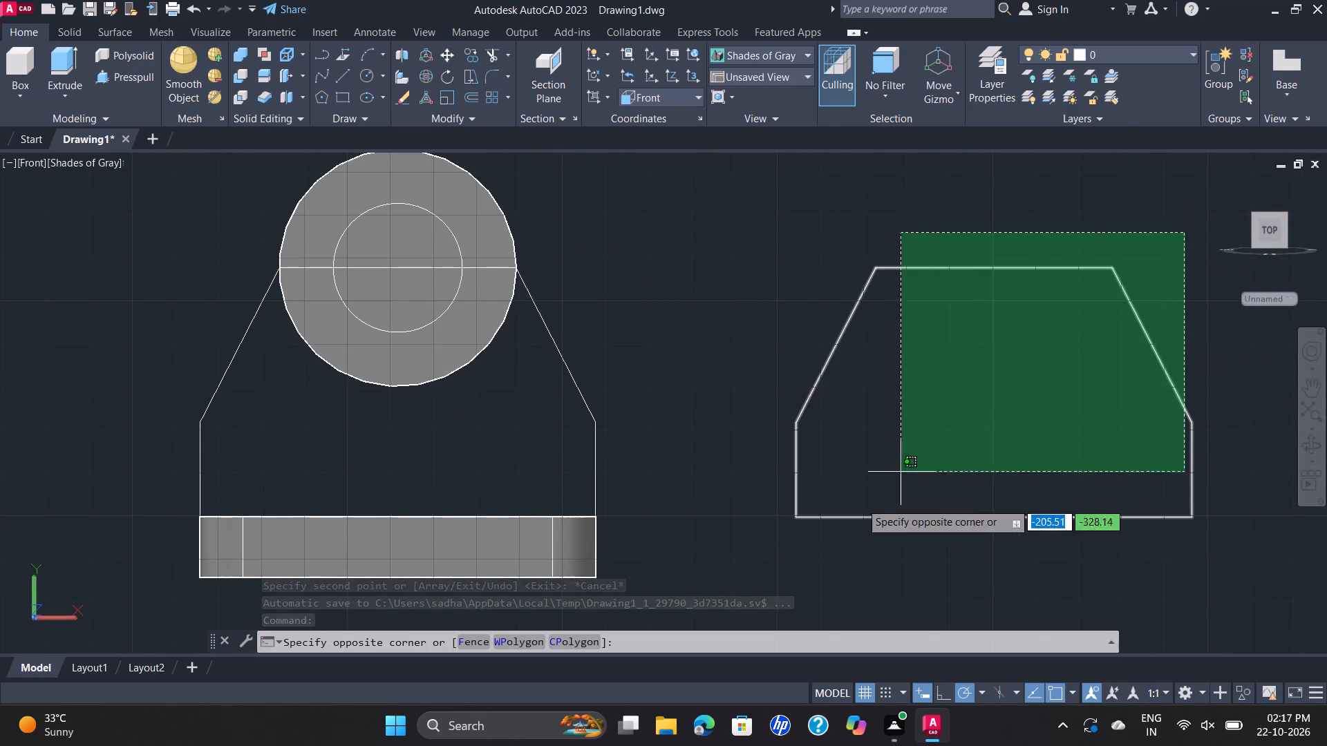
click(810, 551)
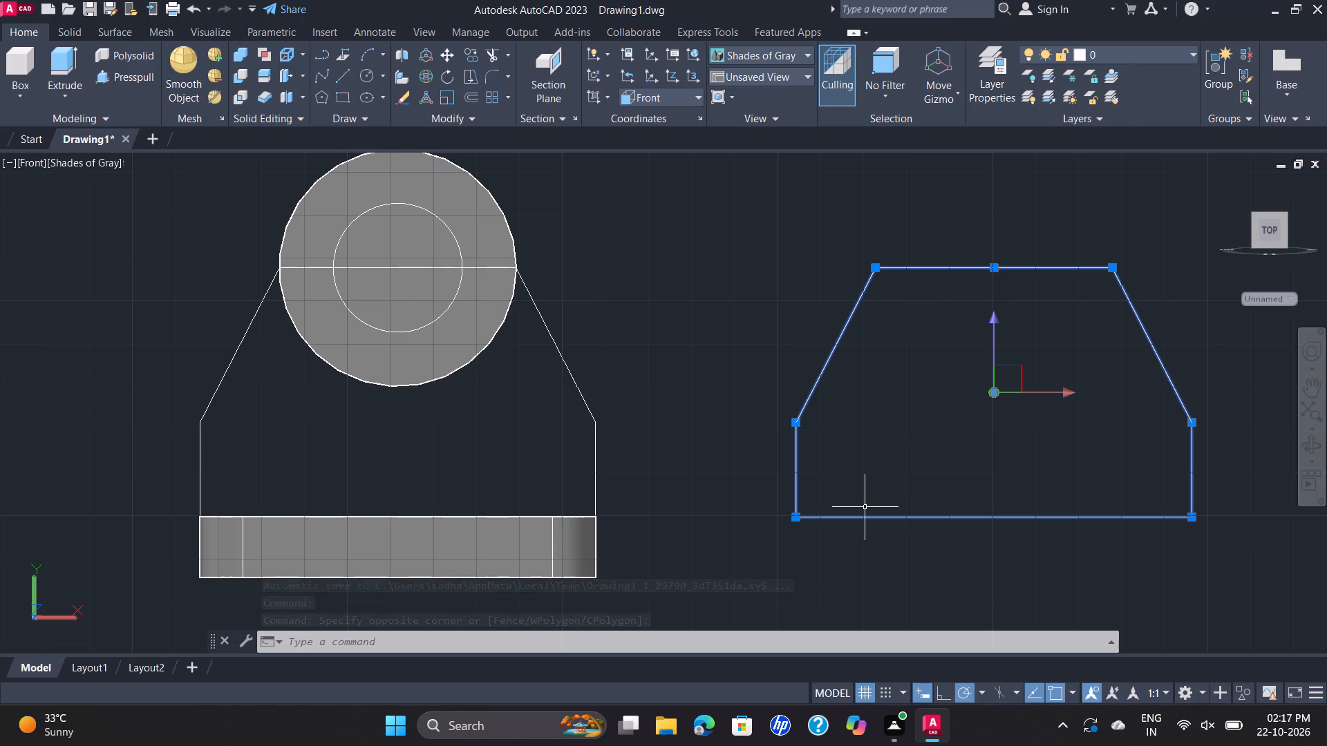
key(j)
key(Return)
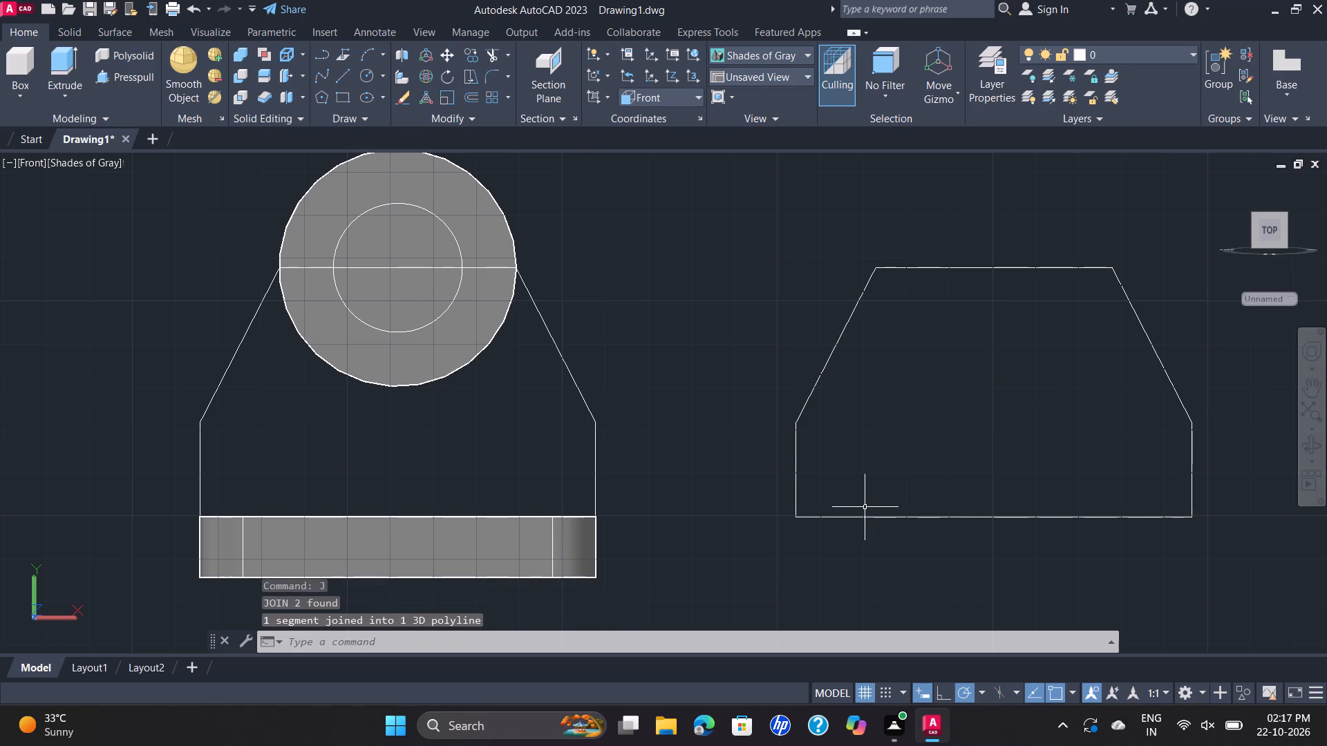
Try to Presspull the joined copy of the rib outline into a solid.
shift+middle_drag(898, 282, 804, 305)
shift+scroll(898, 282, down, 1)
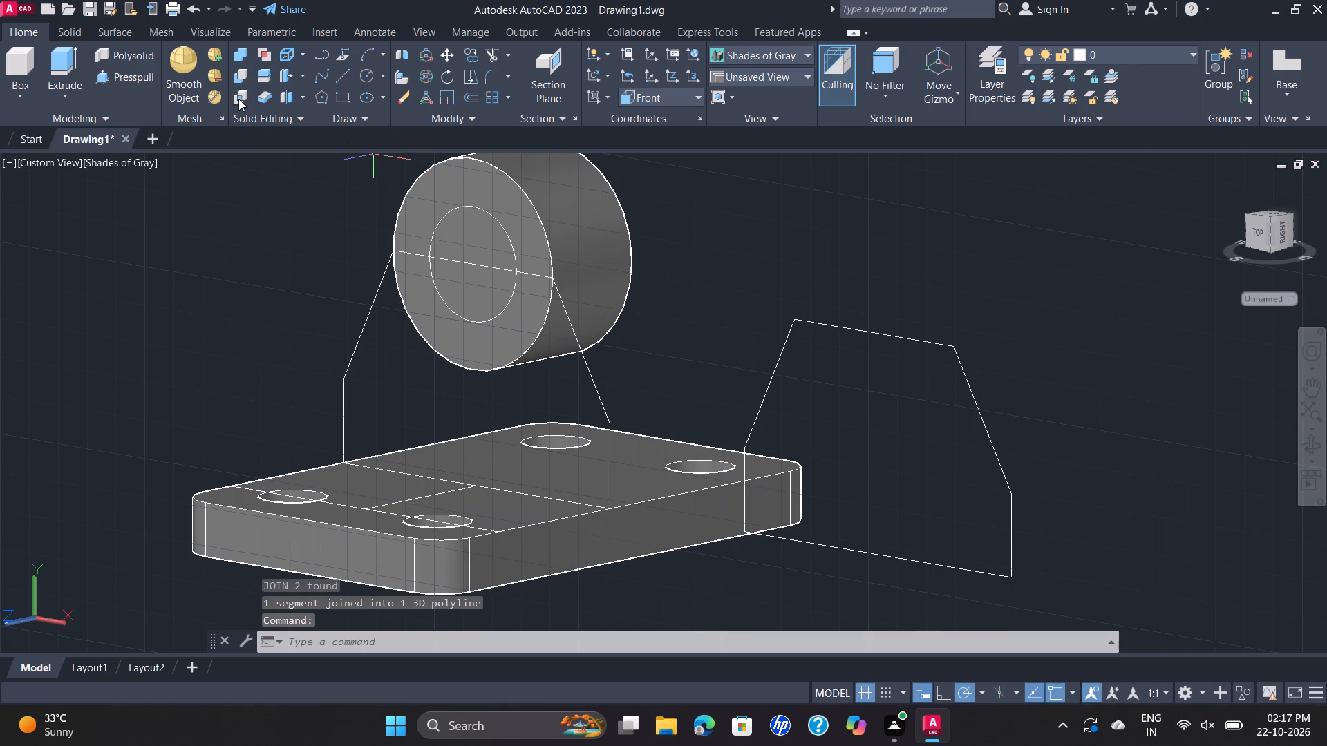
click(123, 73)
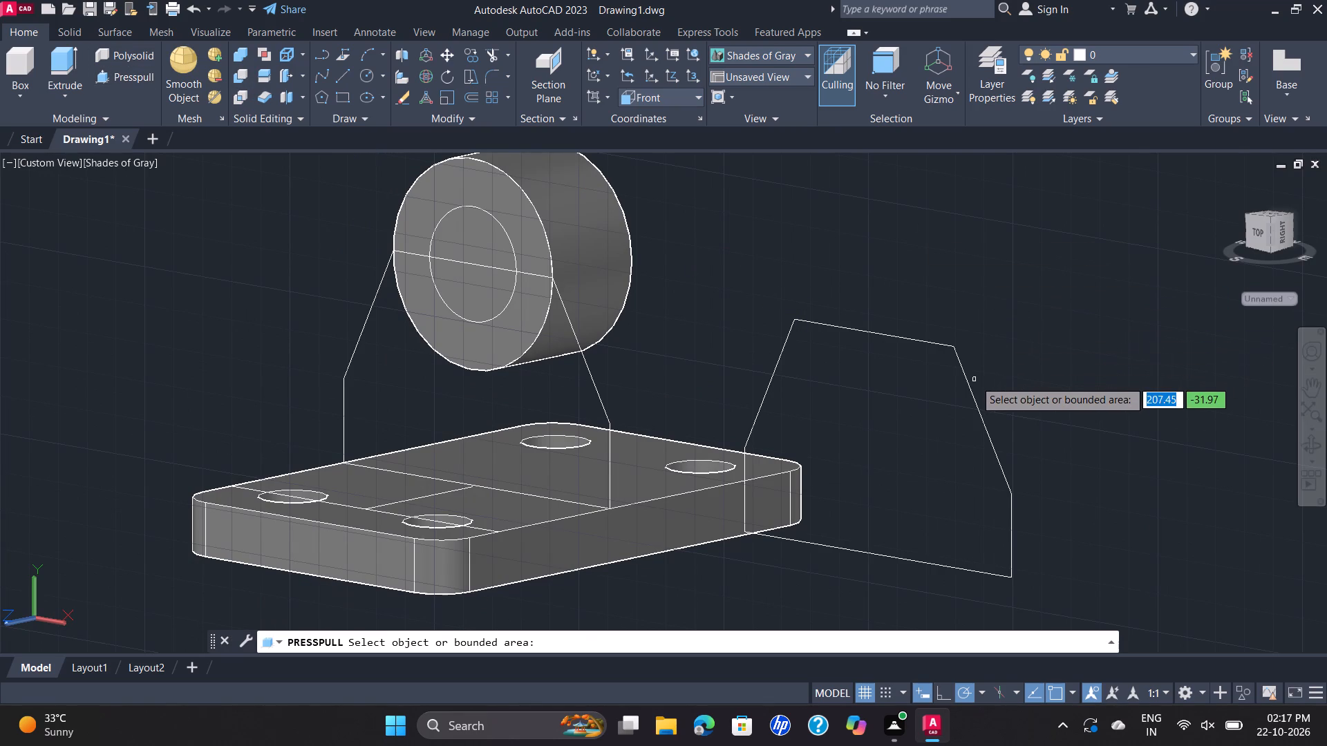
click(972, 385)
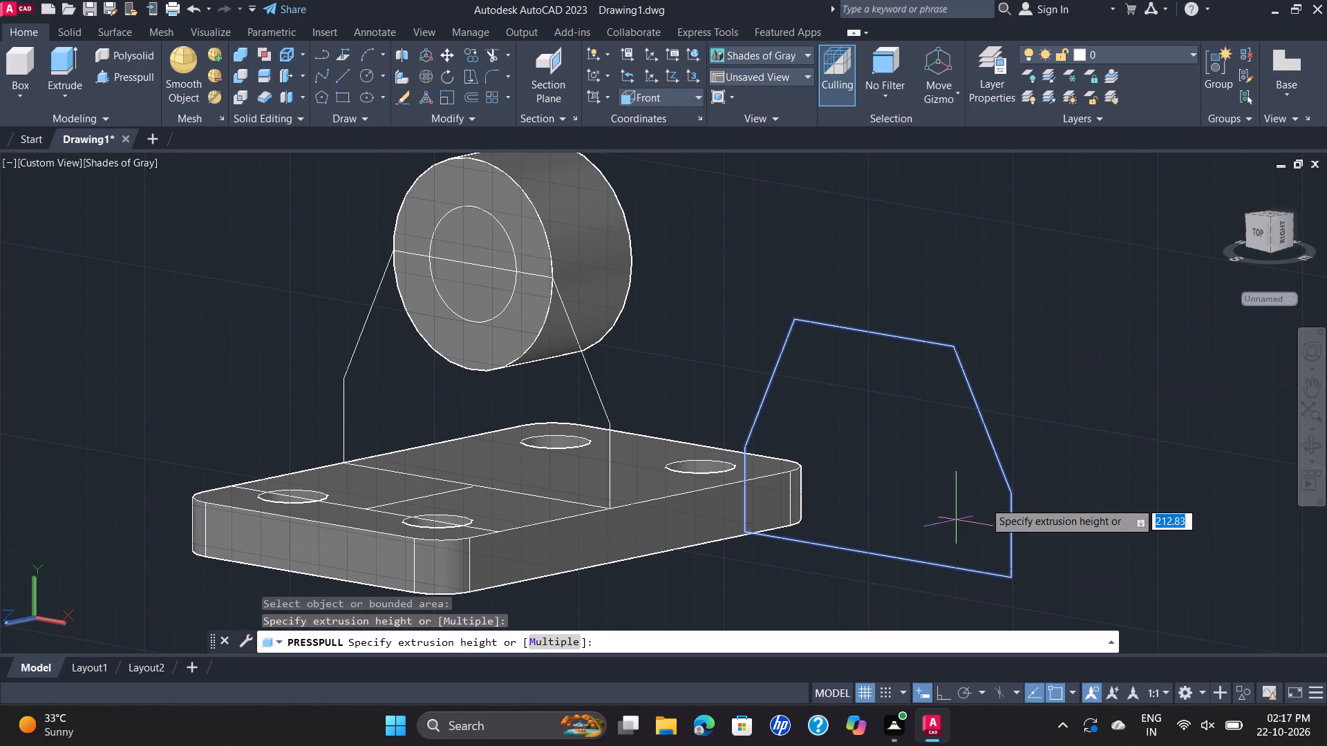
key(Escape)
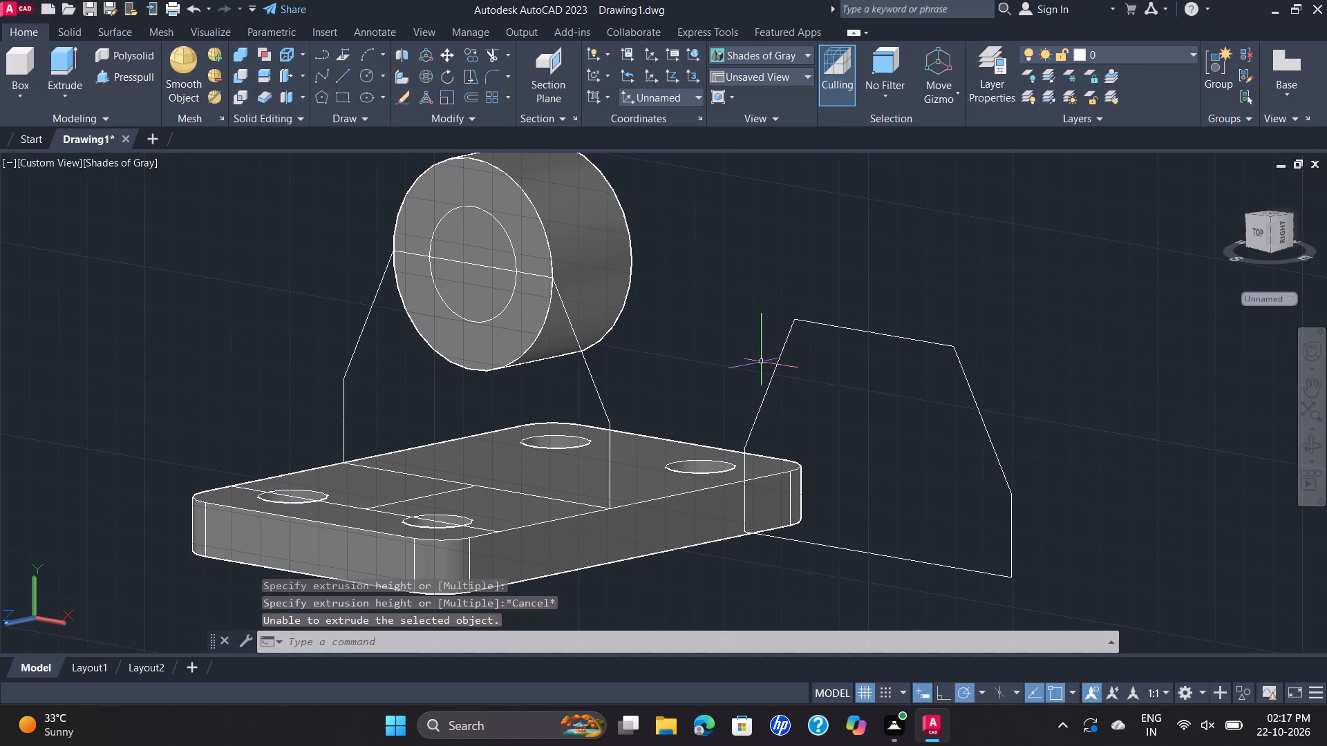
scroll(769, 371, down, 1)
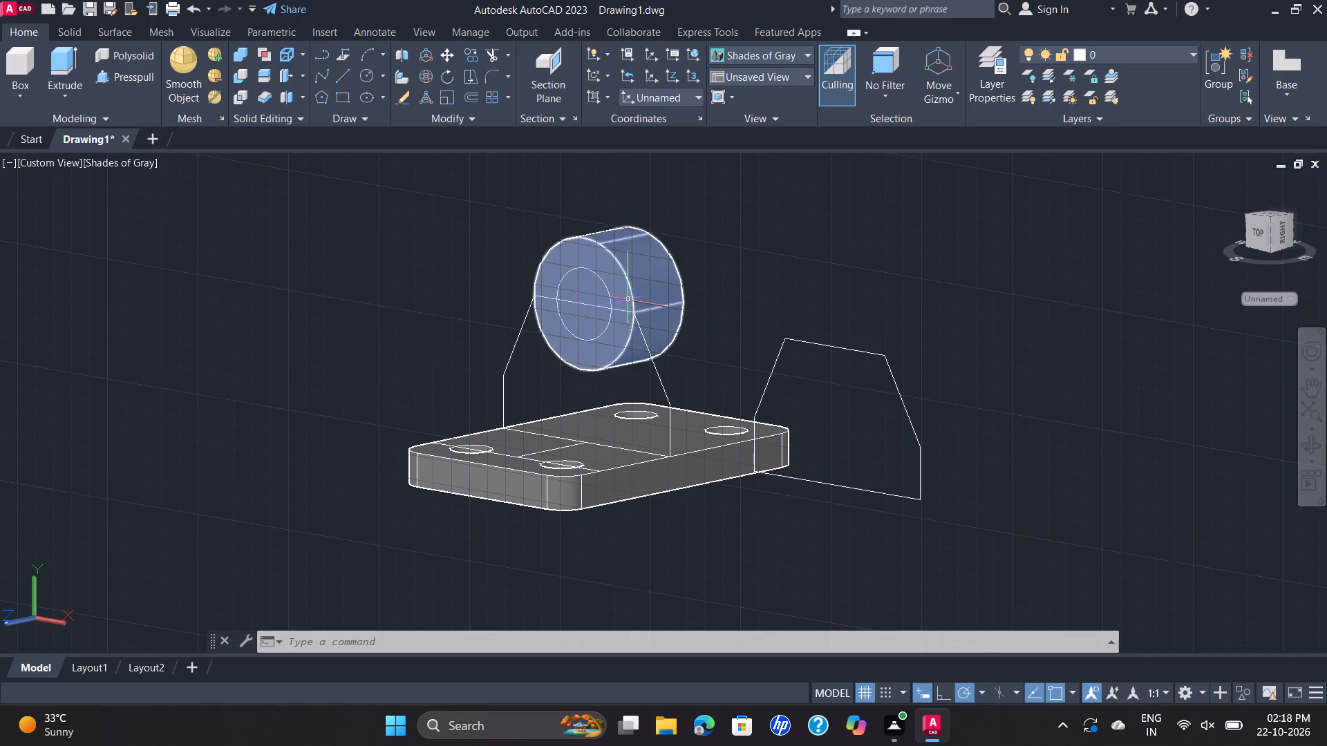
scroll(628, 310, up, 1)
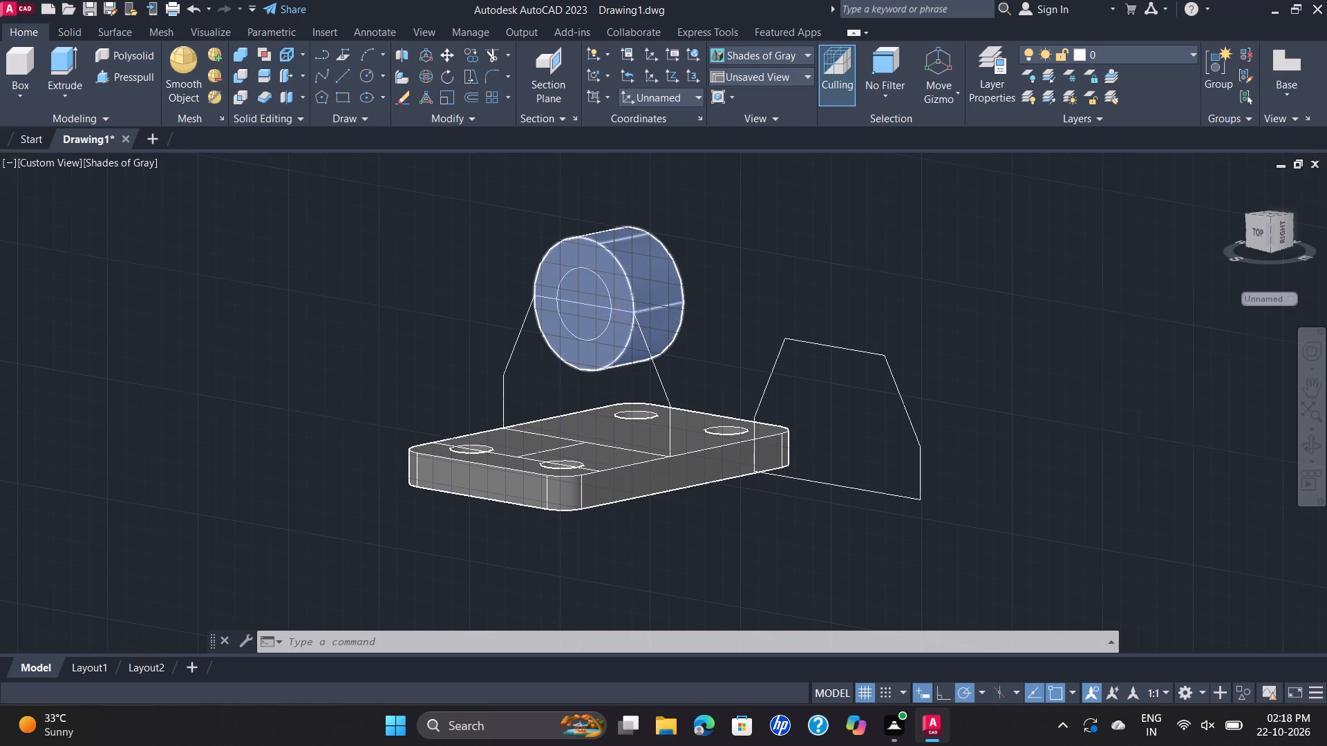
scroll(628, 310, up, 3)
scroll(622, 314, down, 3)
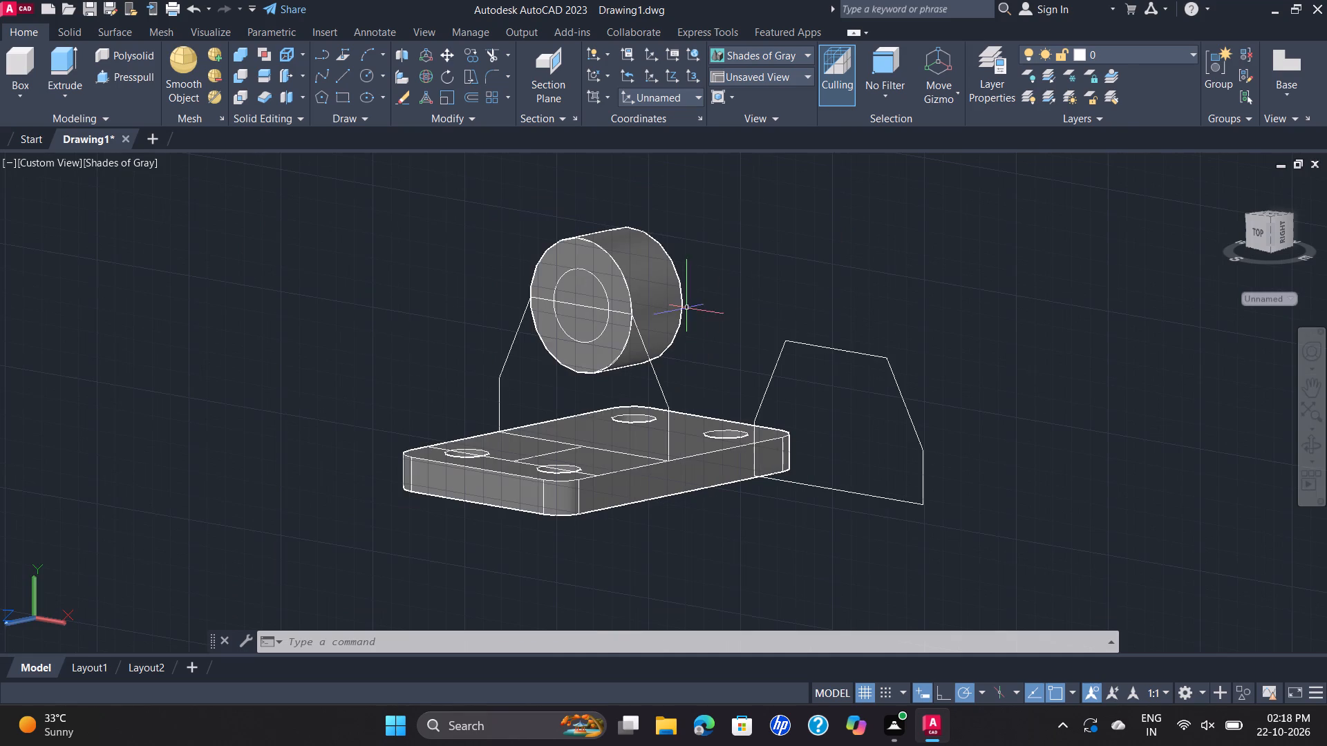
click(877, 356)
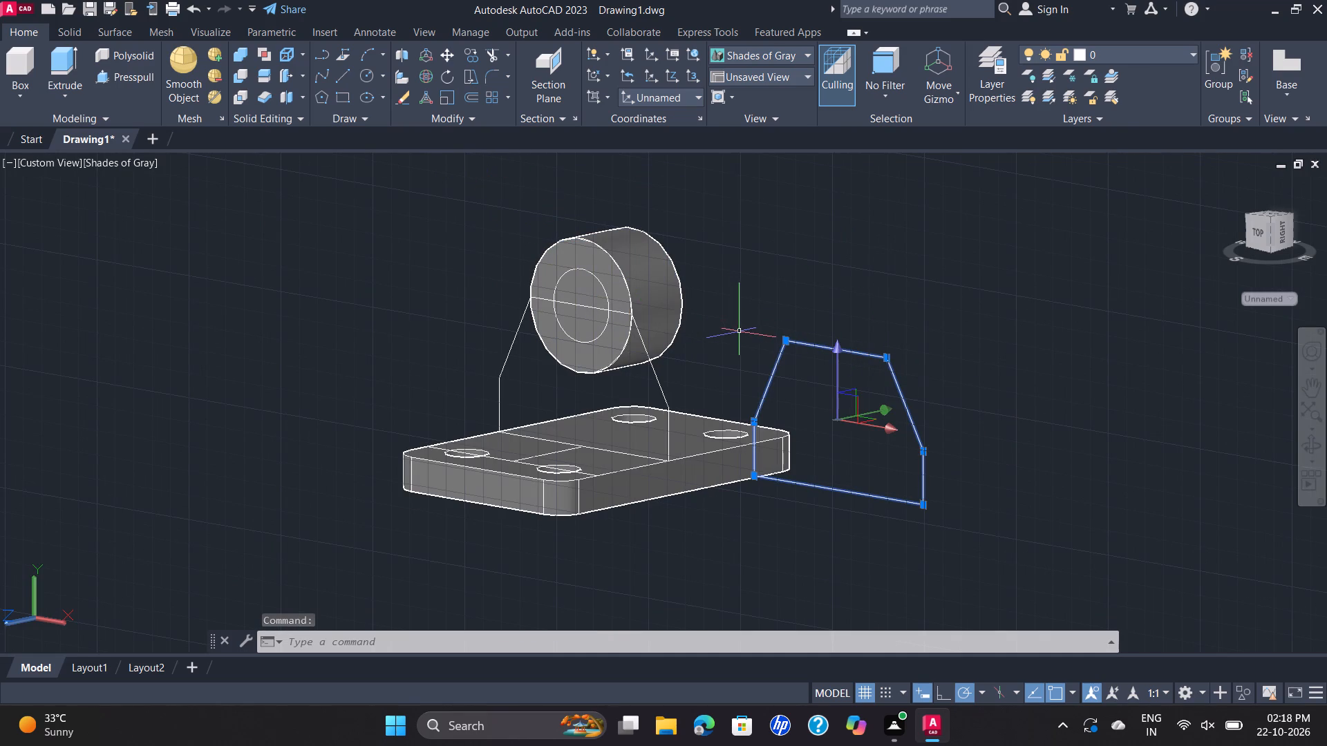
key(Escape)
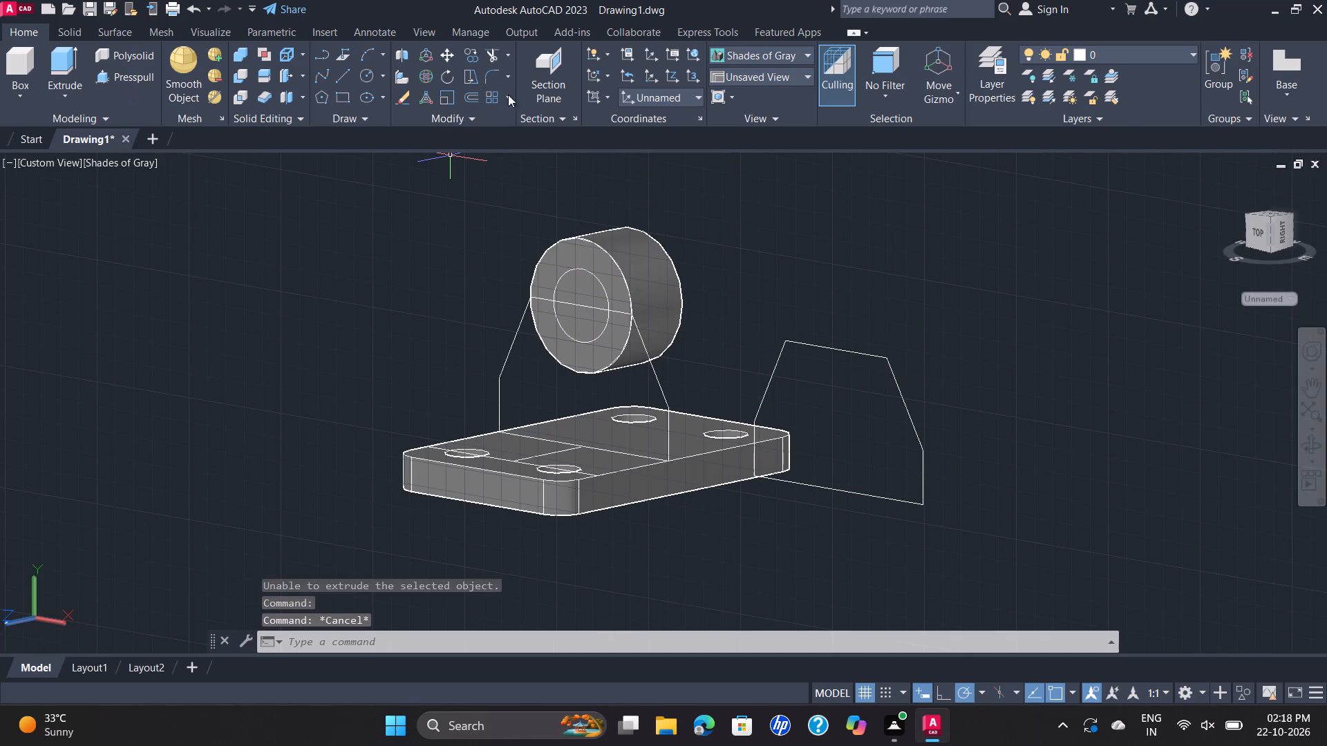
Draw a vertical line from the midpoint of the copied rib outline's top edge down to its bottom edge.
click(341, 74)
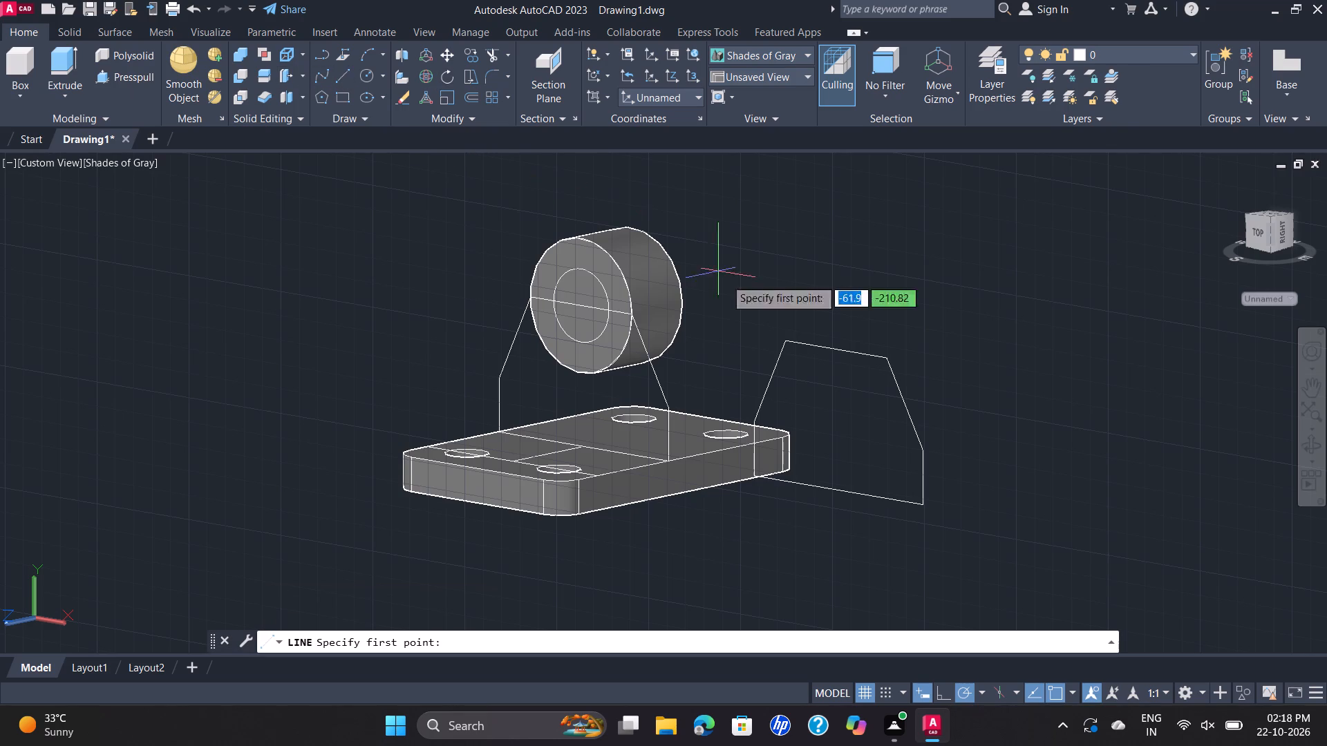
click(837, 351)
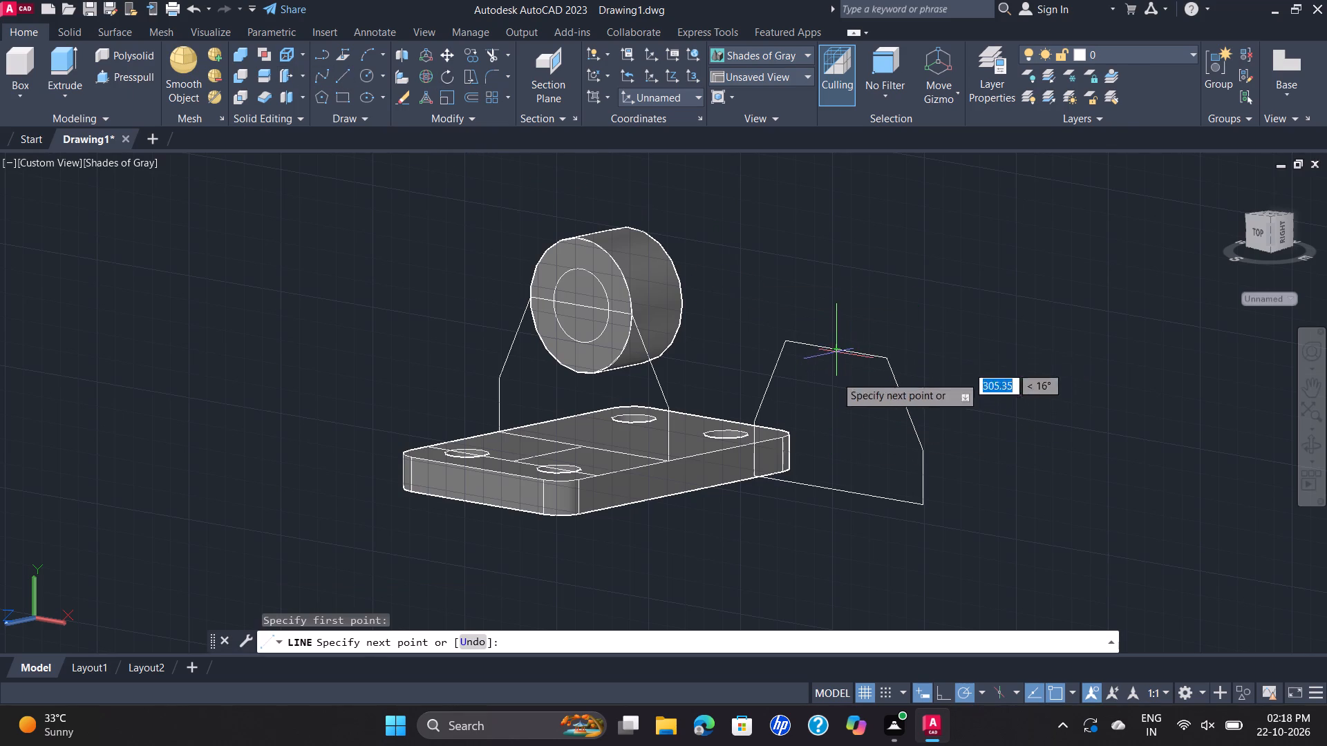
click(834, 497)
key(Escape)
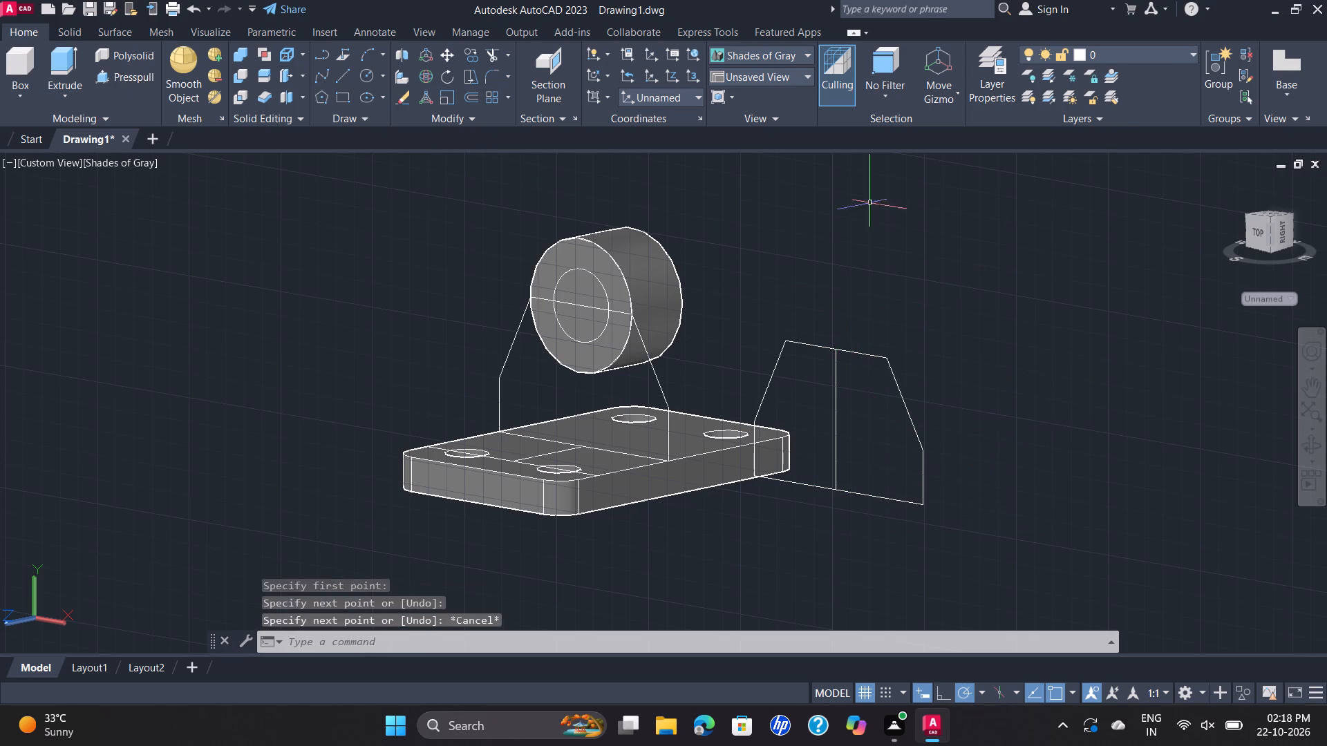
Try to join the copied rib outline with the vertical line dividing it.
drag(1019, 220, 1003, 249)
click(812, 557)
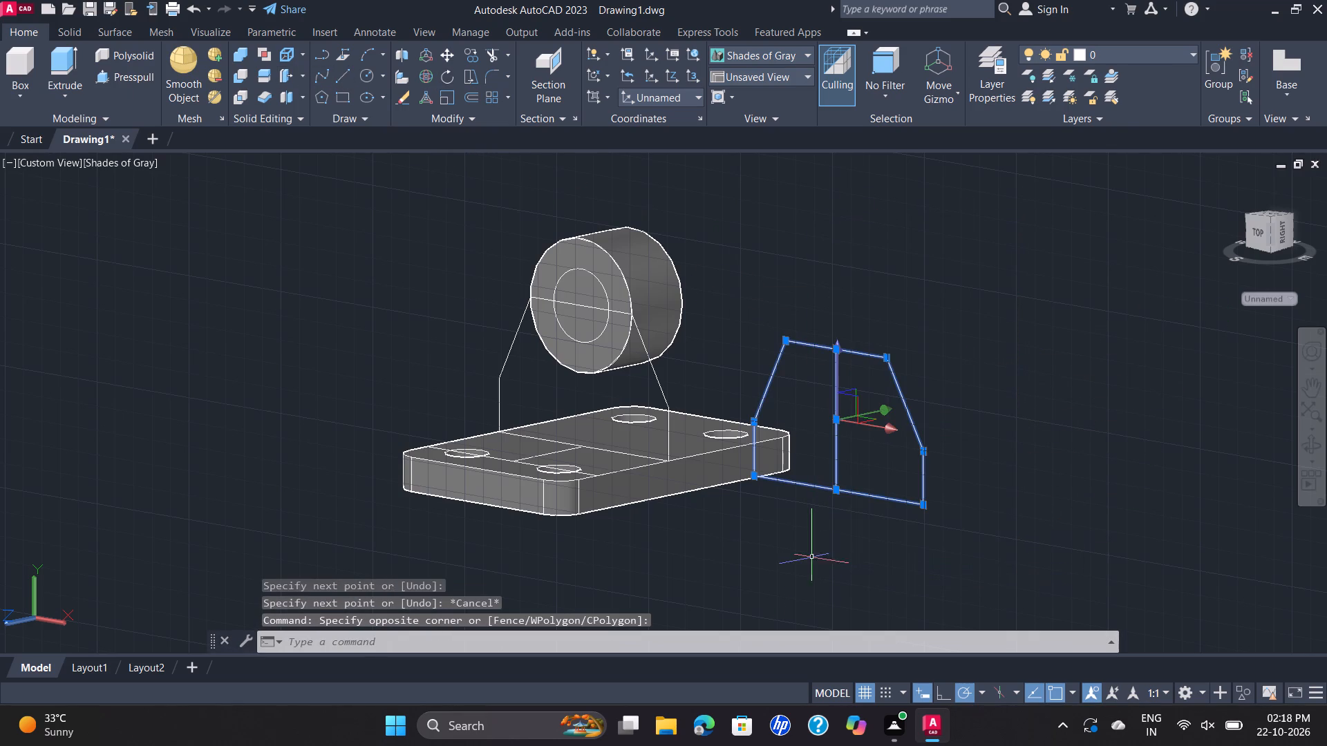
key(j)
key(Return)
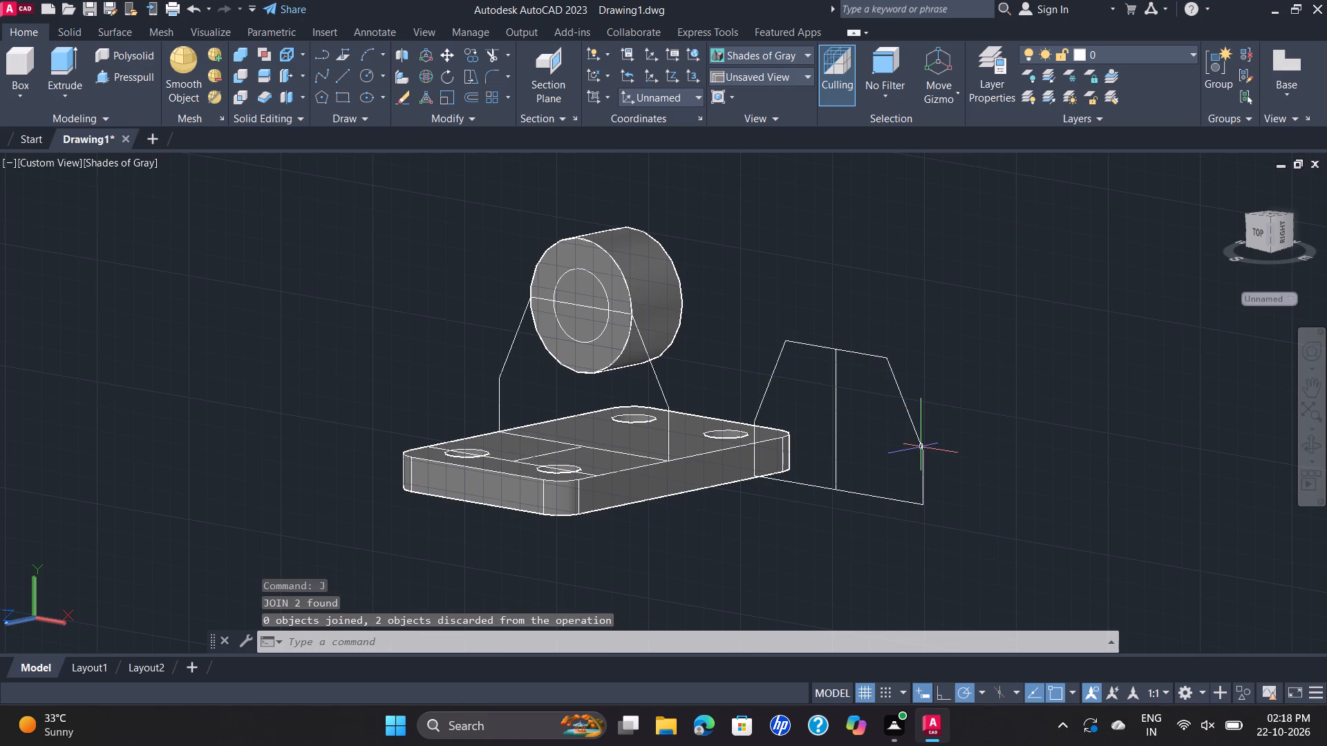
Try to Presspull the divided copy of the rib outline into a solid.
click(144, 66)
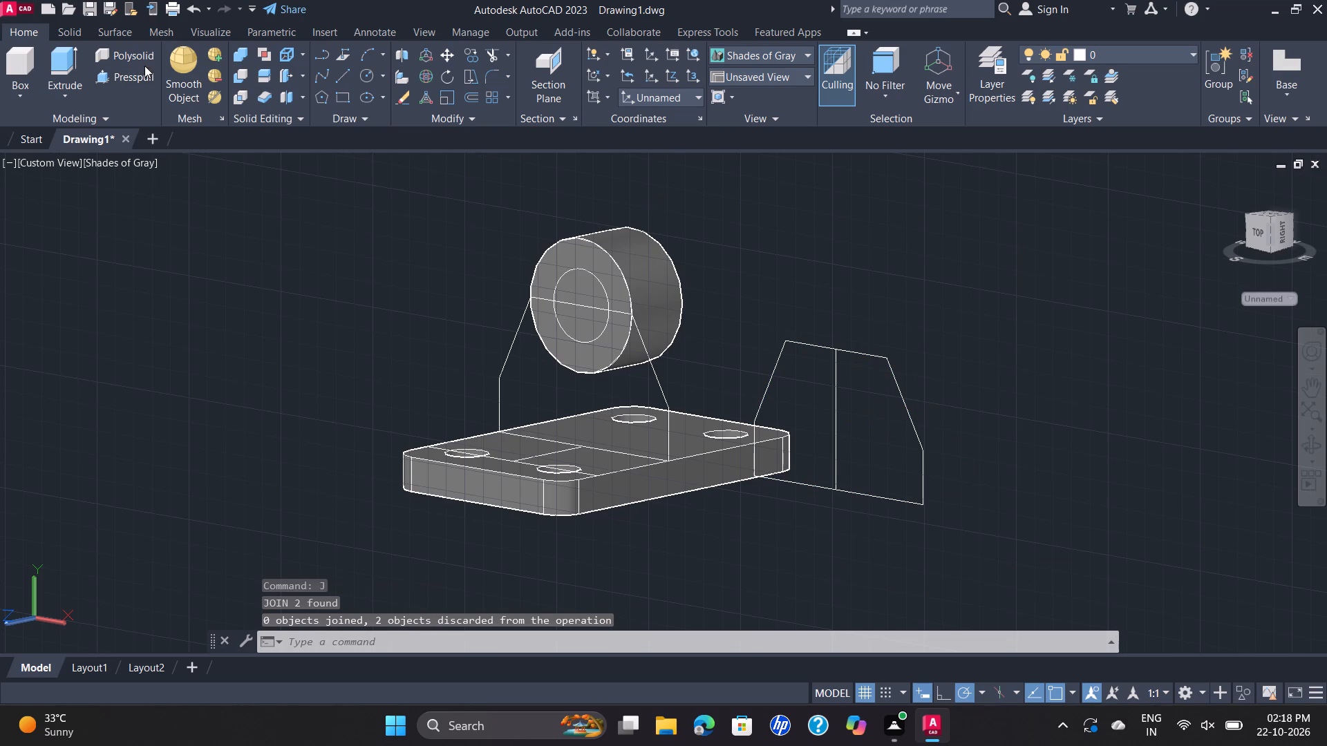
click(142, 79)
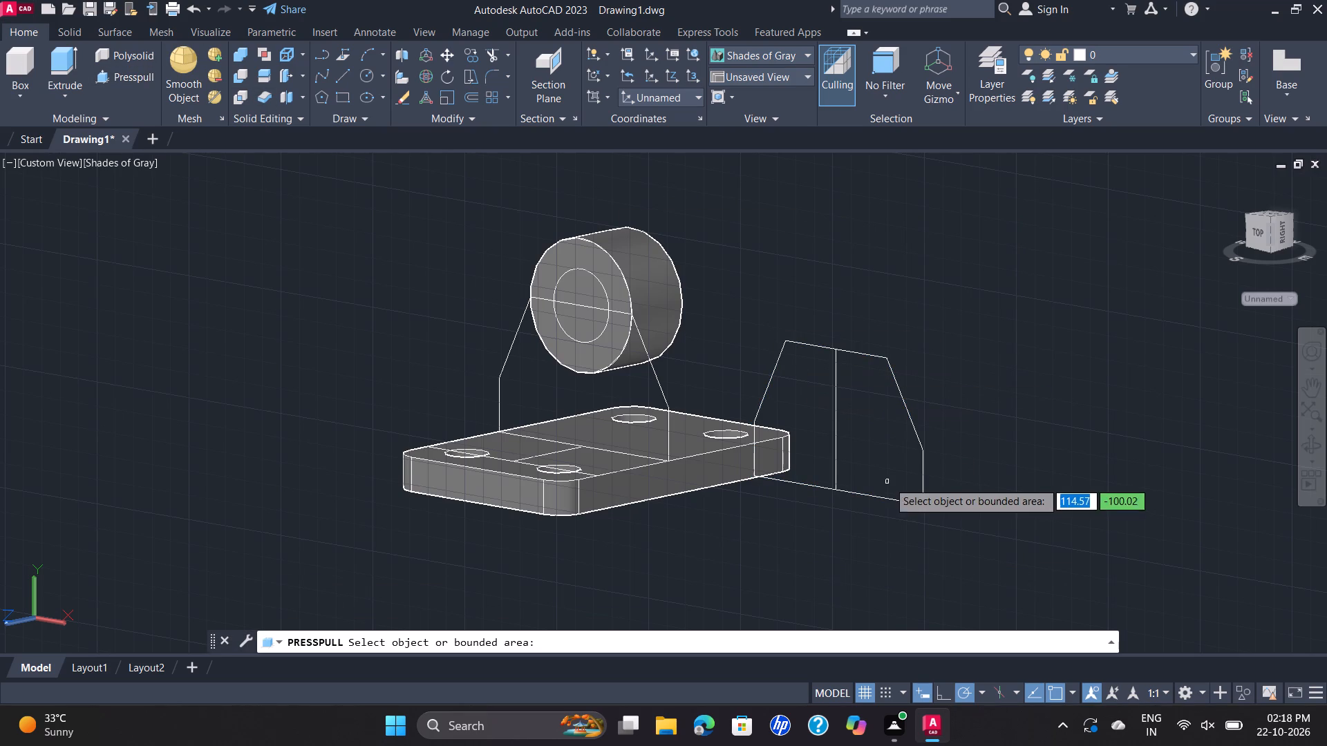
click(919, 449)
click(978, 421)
Delete the copied rib outline together with its vertical dividing line.
click(956, 305)
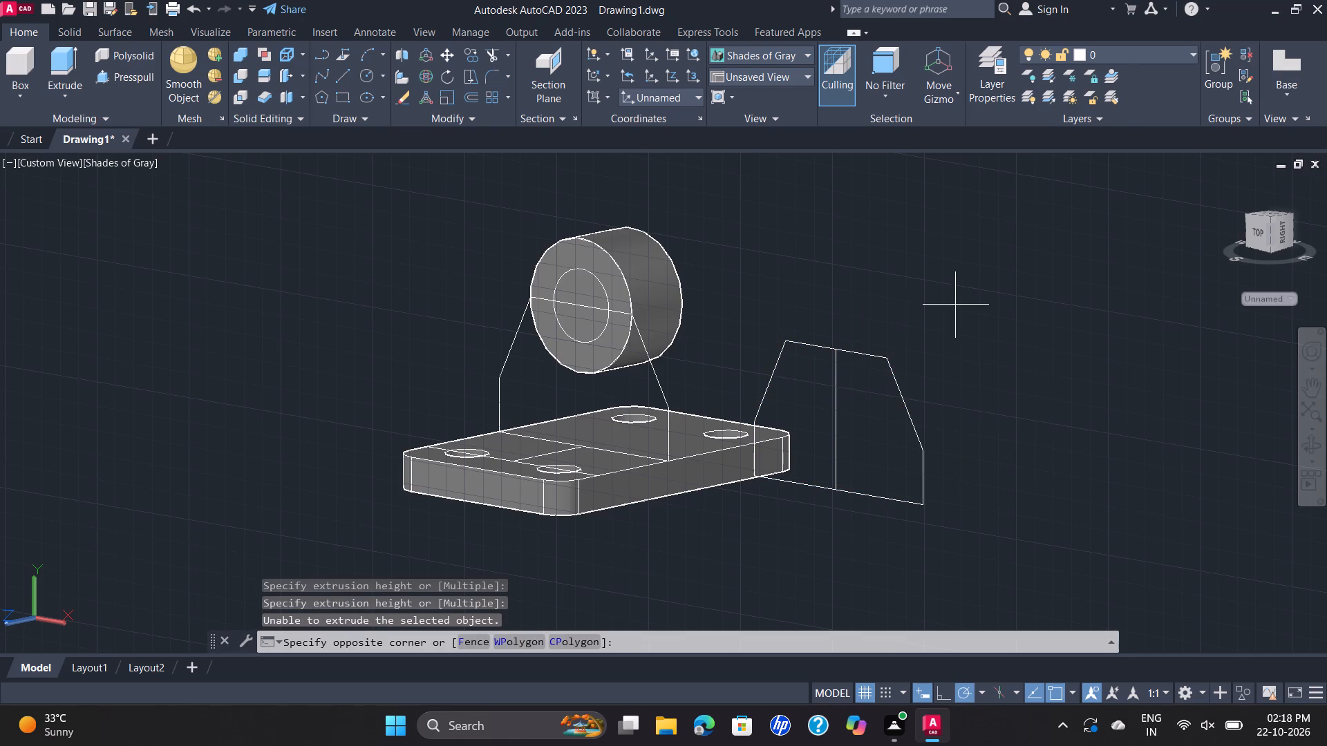
click(830, 498)
key(Delete)
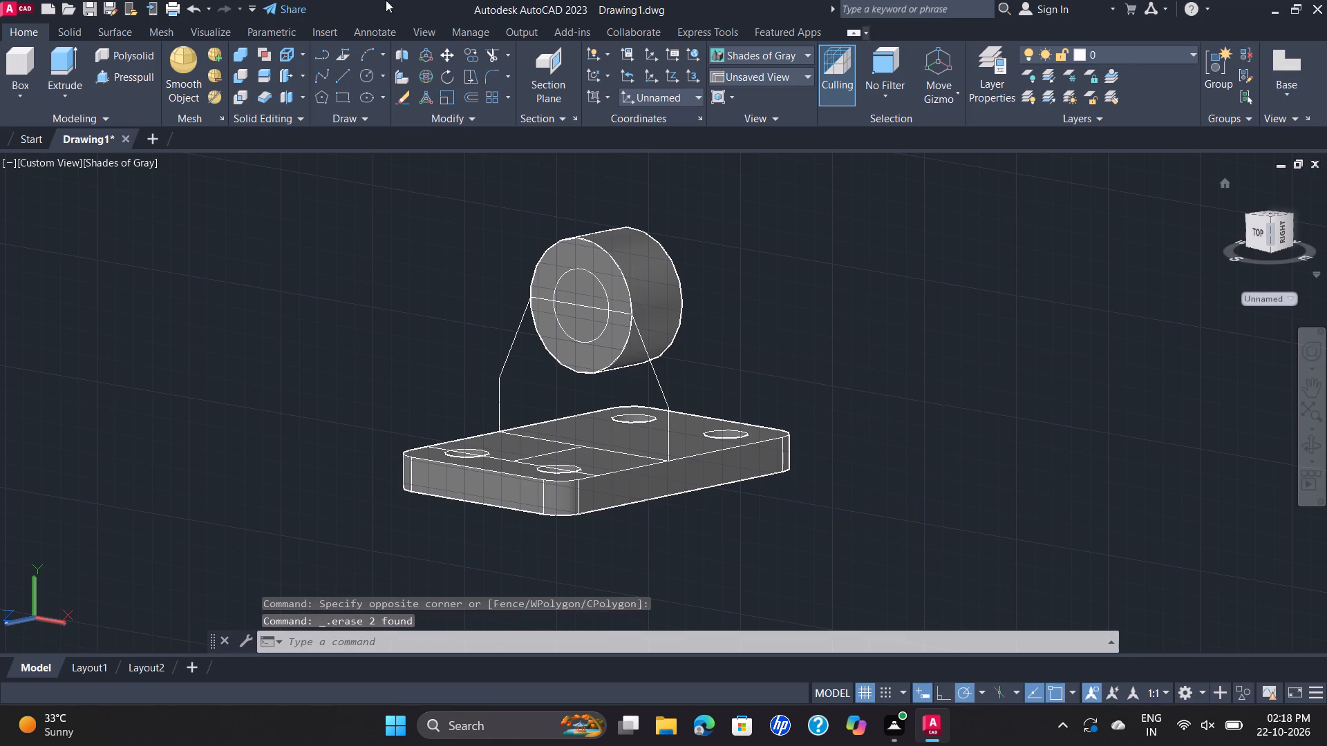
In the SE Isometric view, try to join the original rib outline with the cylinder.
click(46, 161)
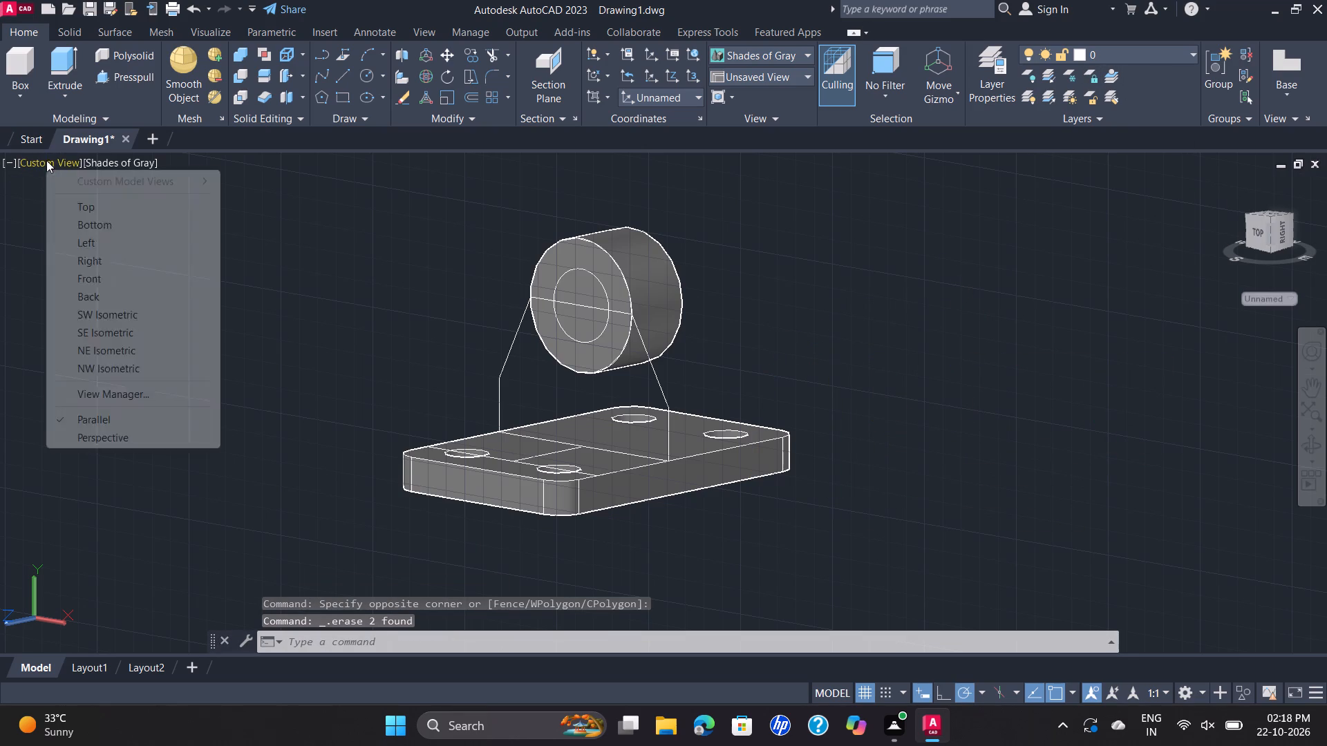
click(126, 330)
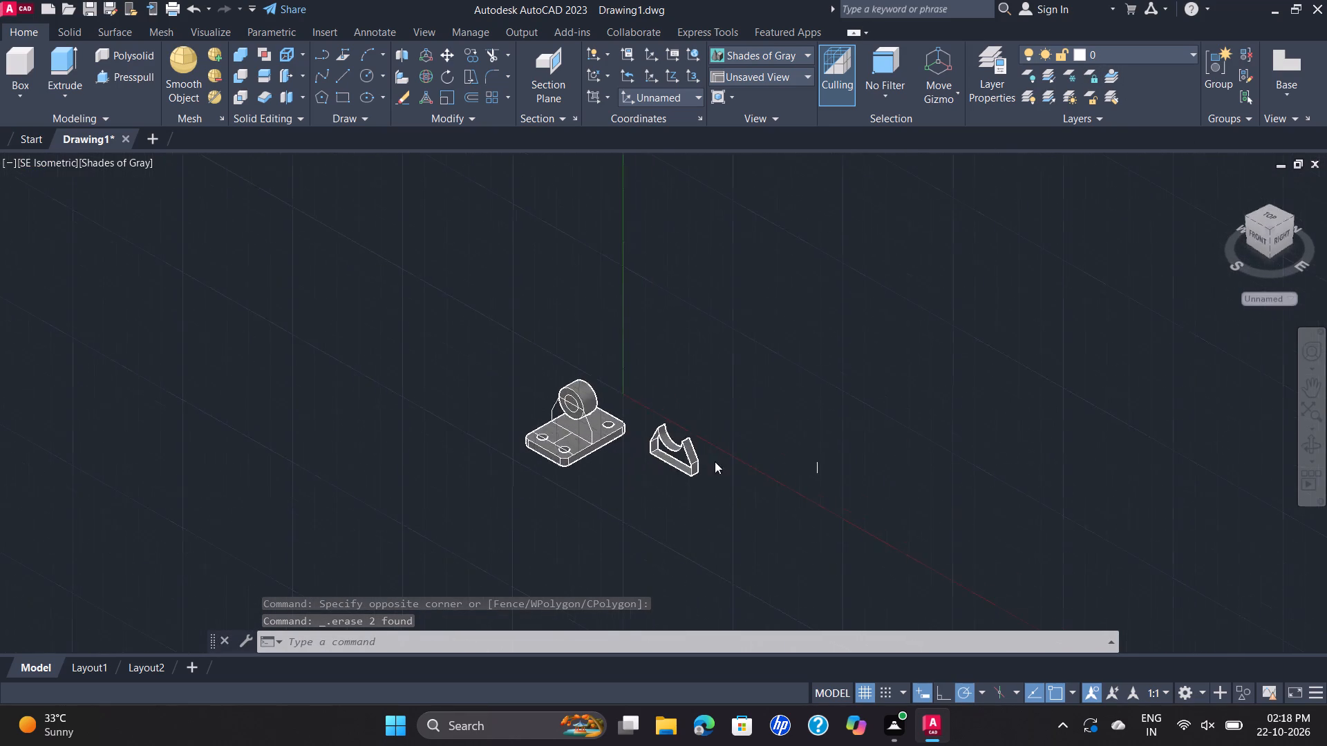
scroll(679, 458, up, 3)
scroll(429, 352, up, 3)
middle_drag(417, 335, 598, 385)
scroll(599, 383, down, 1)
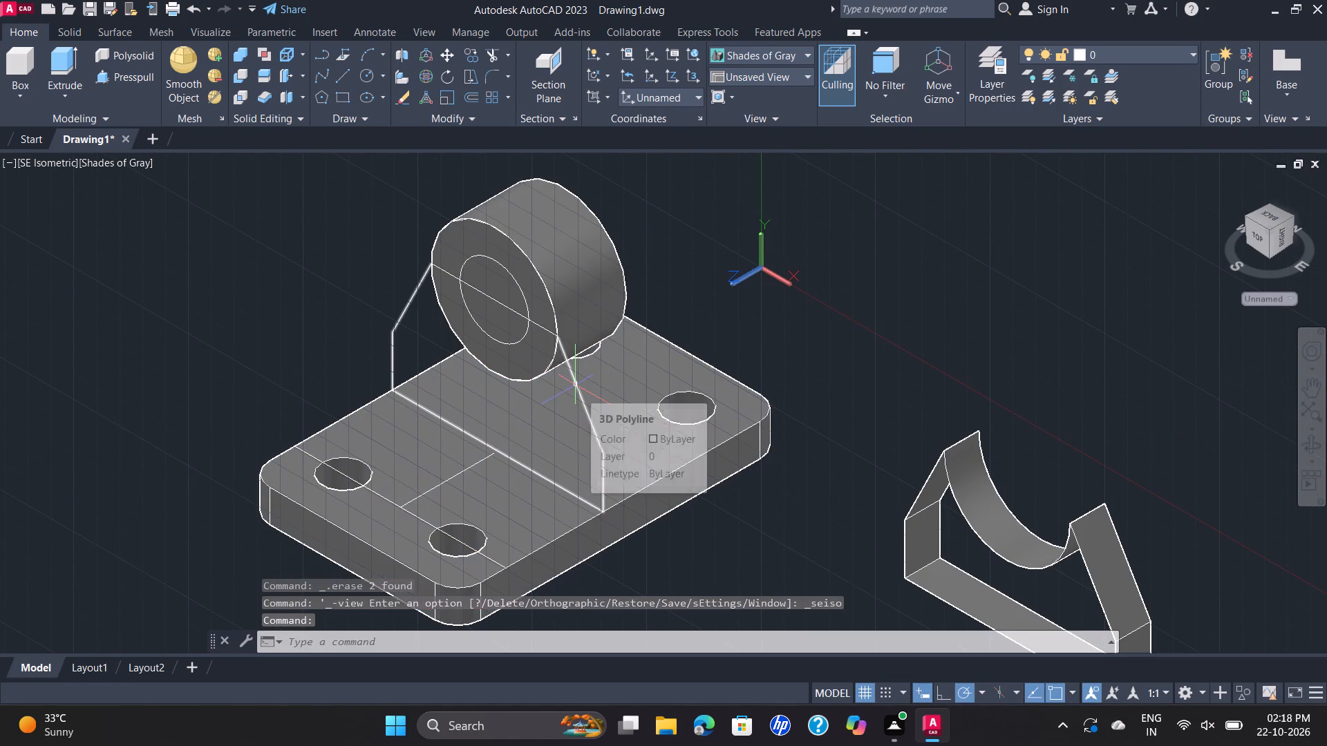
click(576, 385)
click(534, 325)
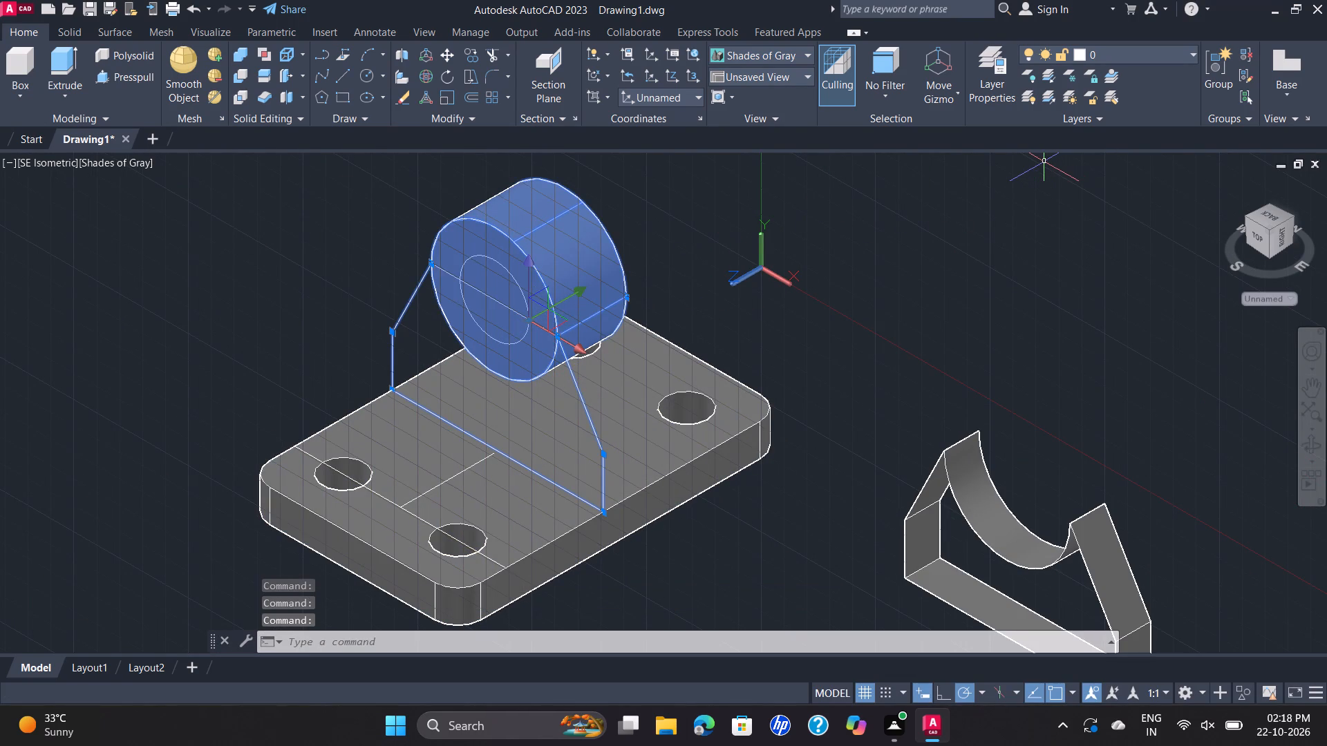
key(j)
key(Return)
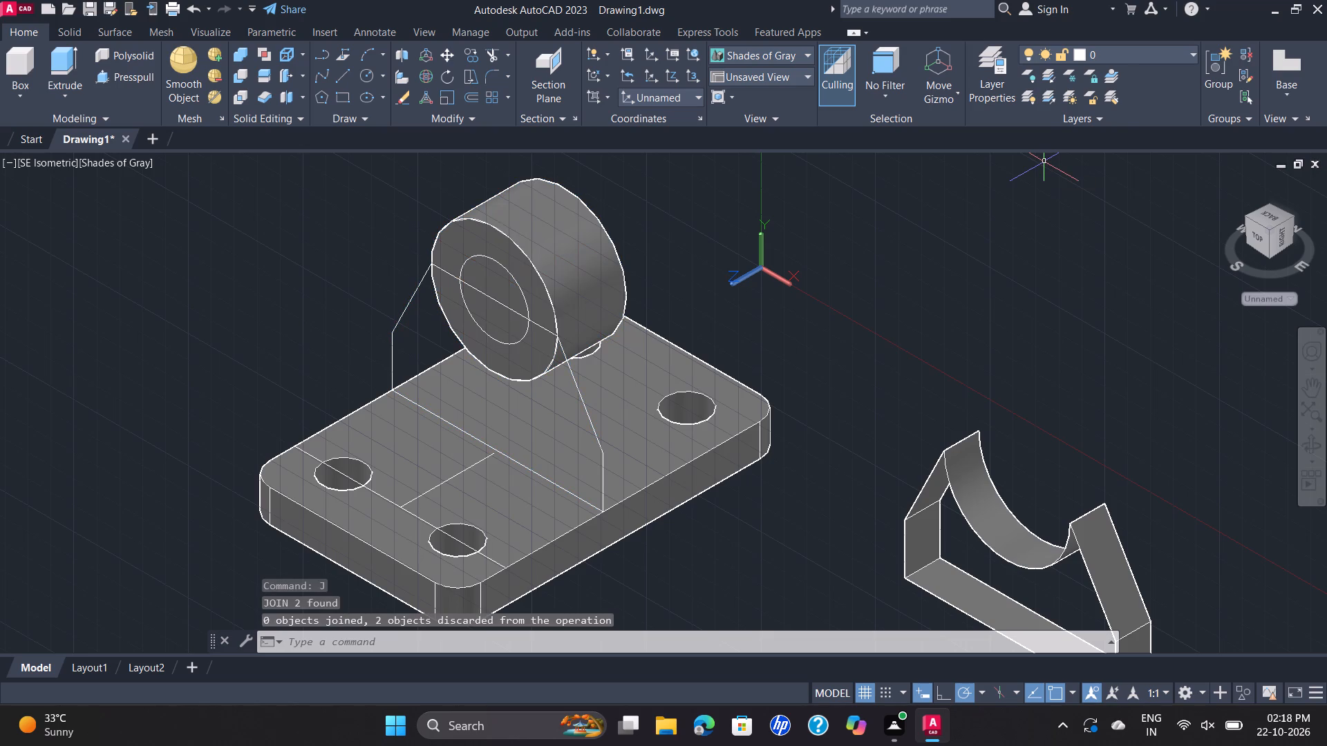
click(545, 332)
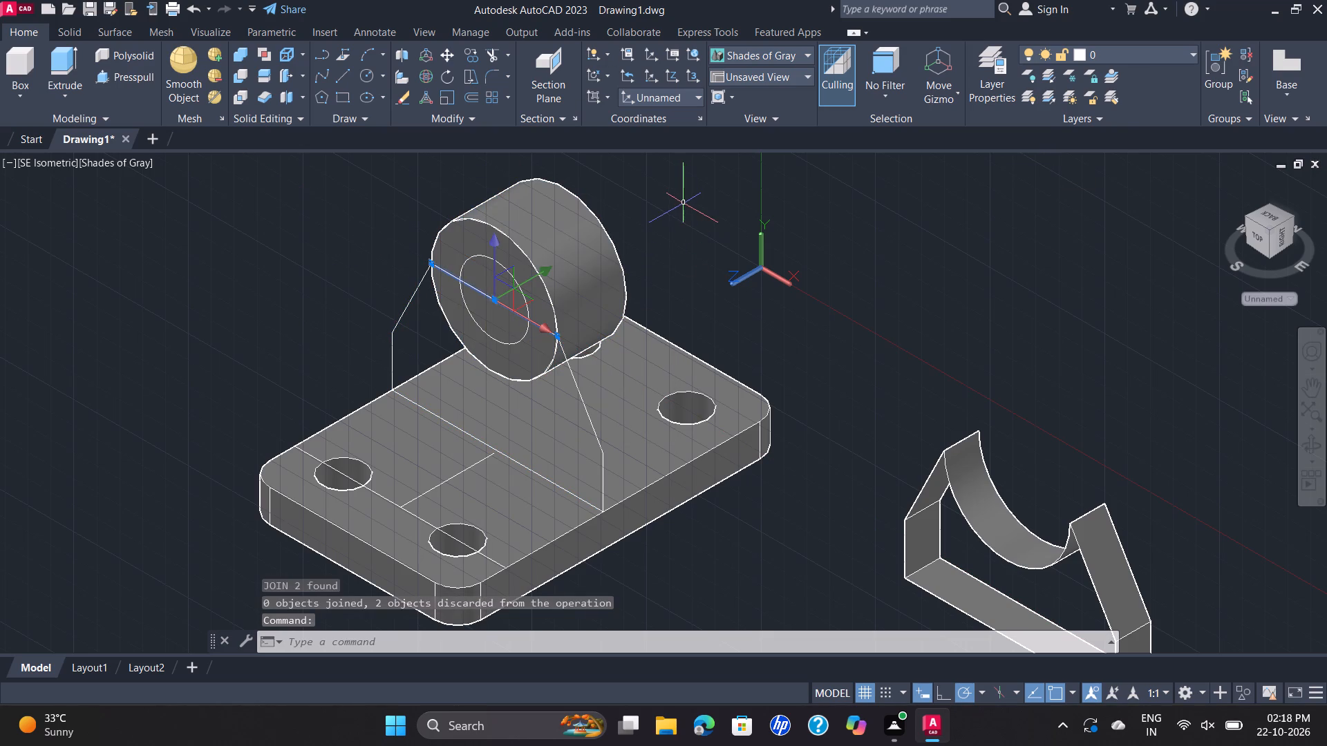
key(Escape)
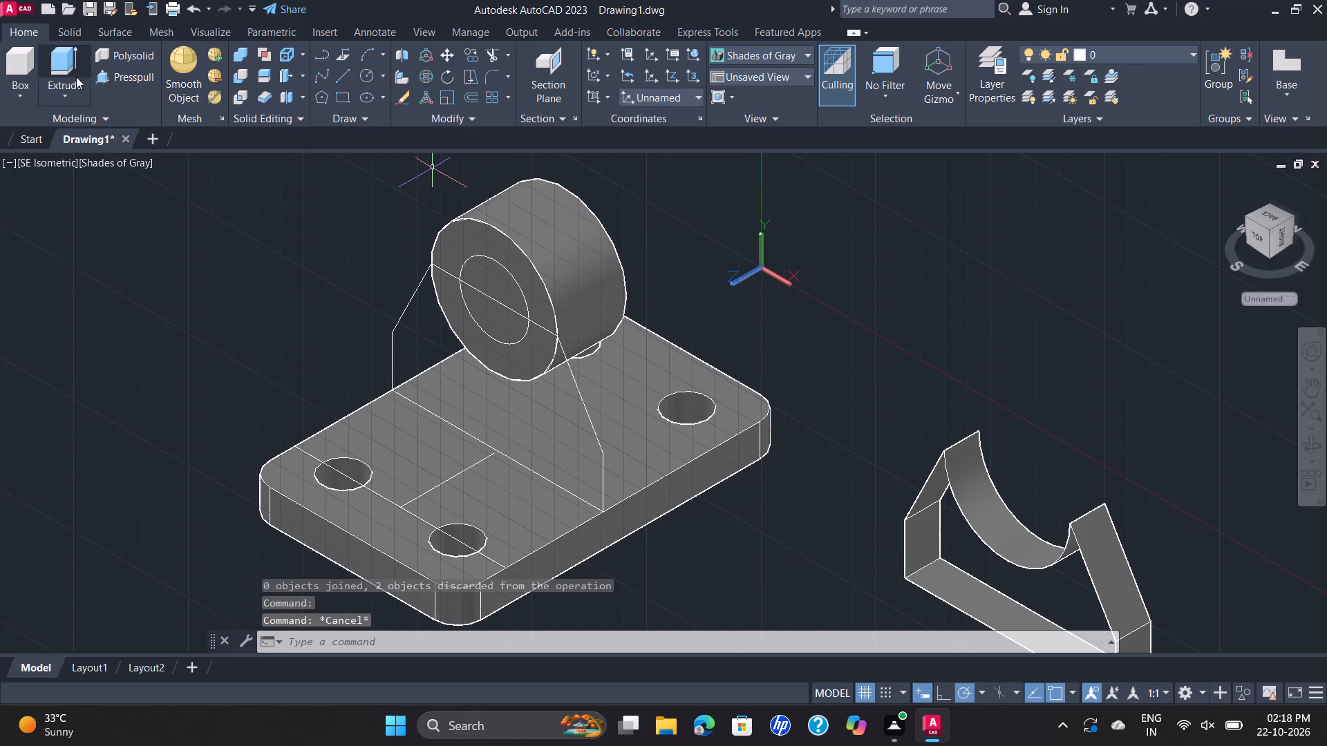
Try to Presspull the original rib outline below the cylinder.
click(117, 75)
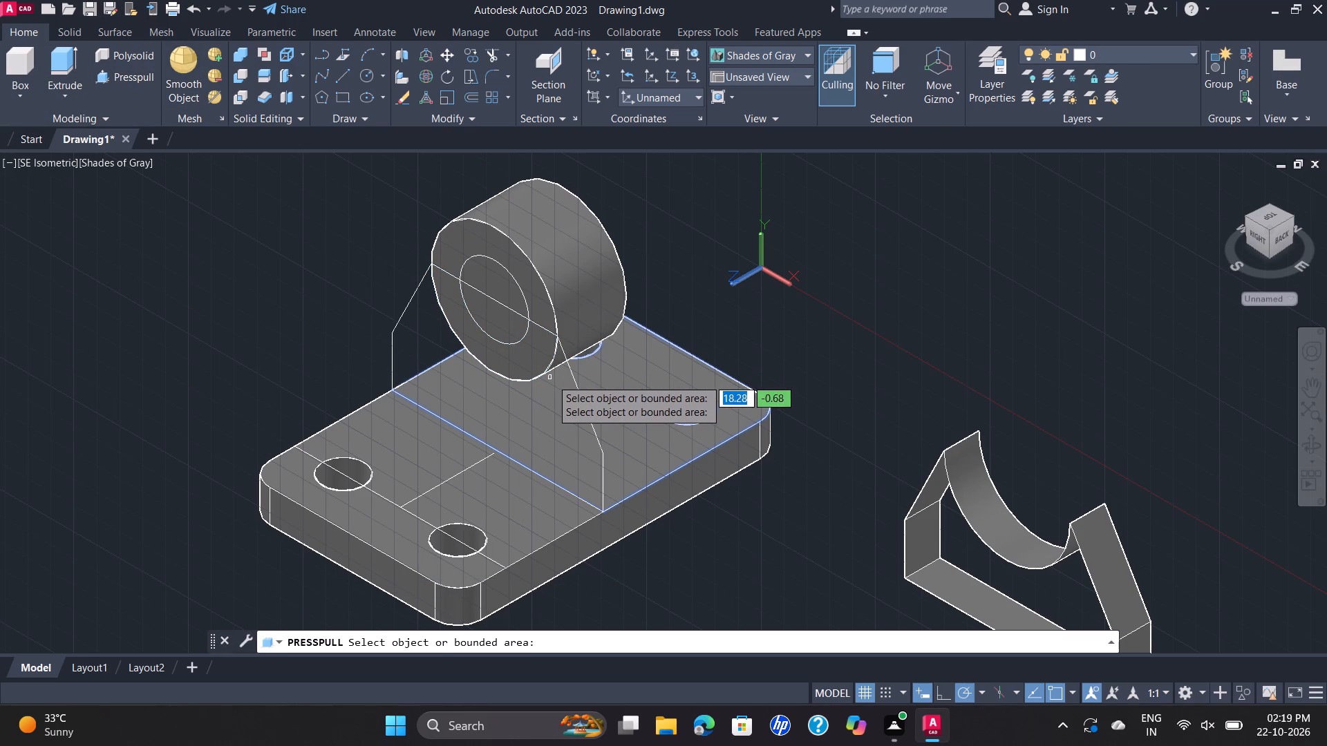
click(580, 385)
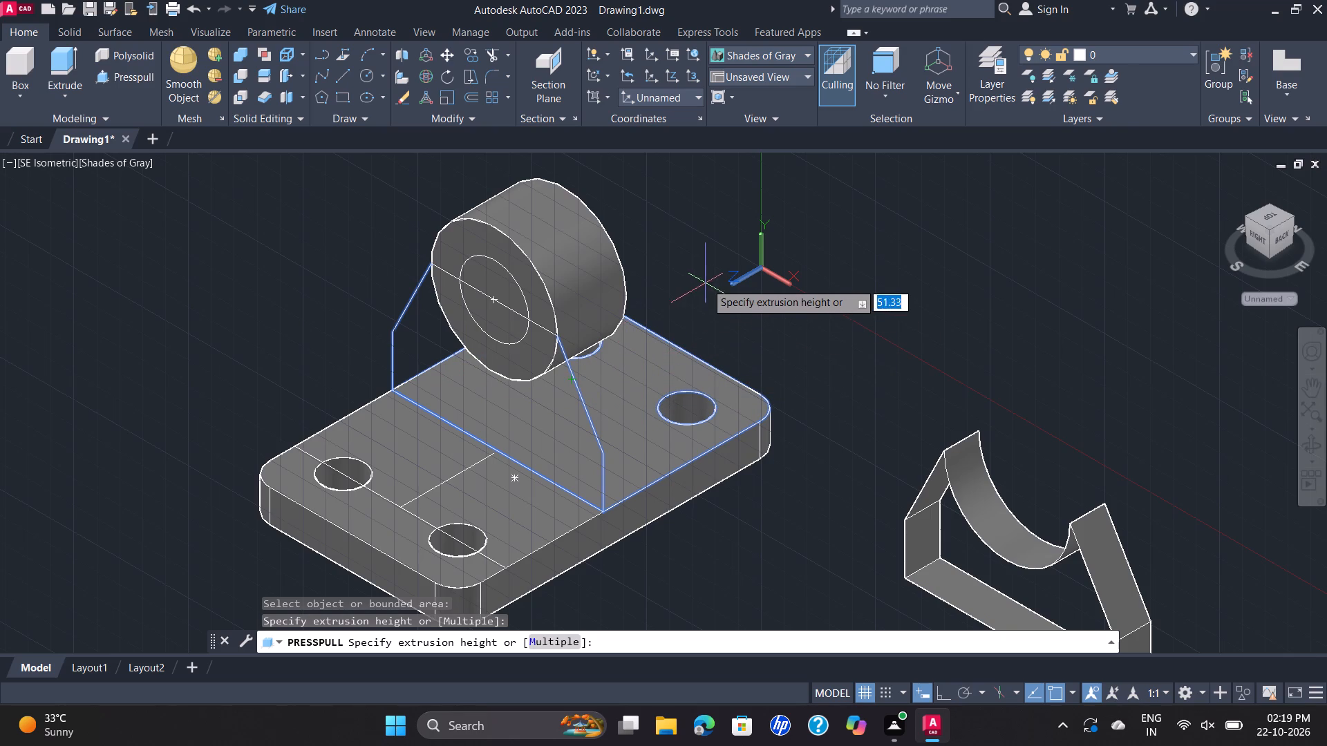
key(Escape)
Join the original rib outline and the line across the cylinder by applying Join to the bracket and the separate saddle-shaped piece together.
scroll(641, 272, down, 2)
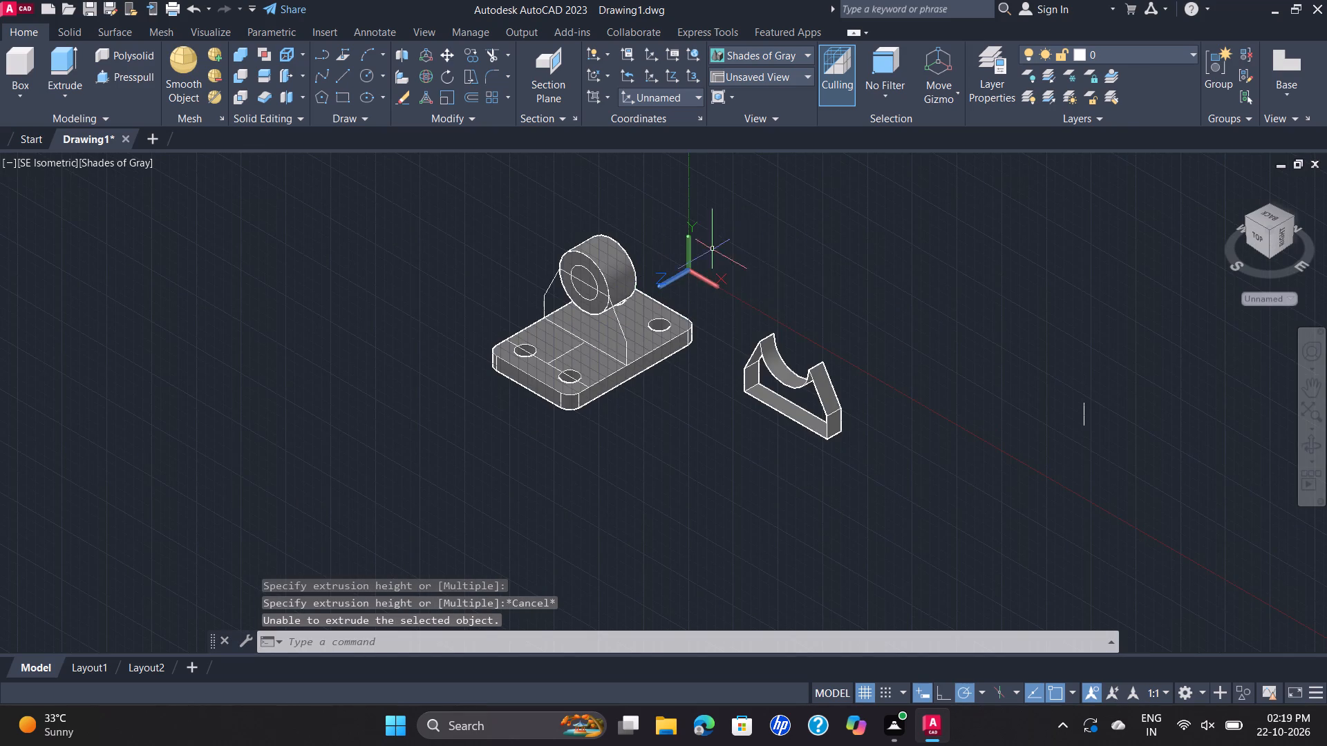
drag(760, 242, 742, 240)
click(363, 390)
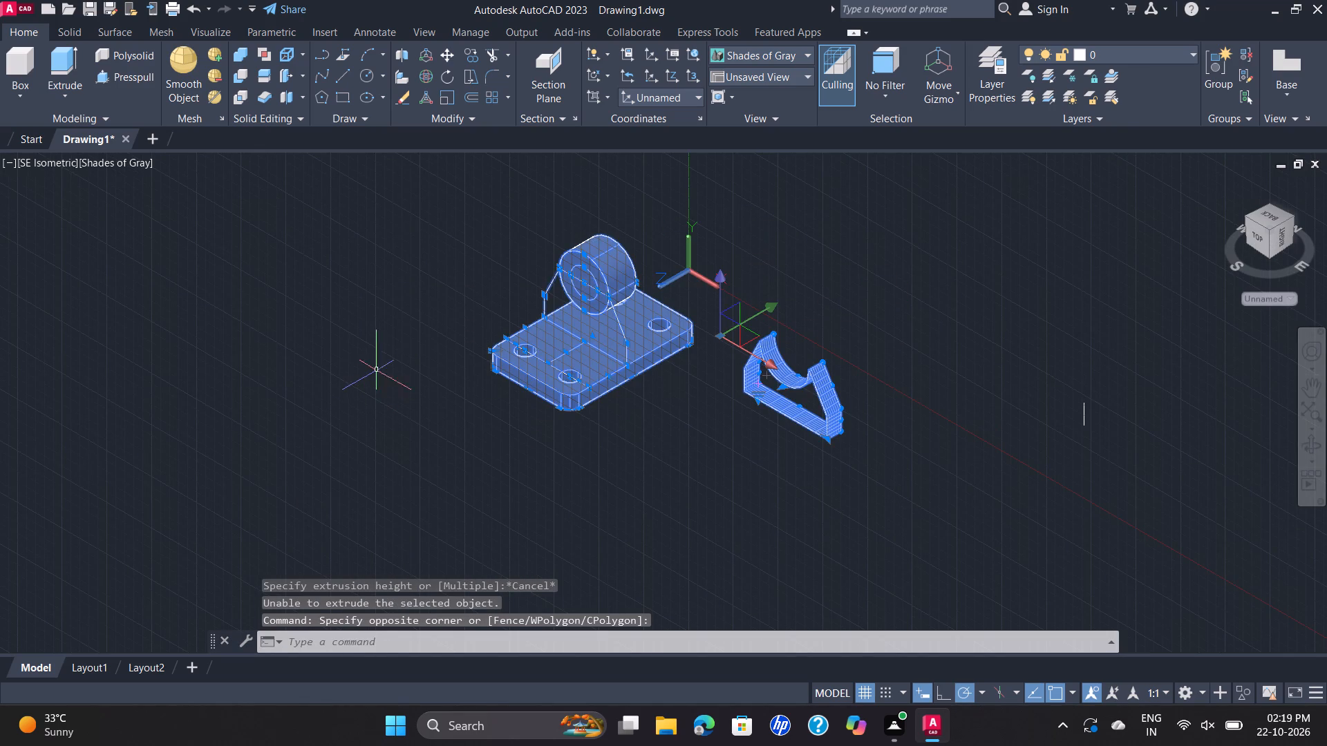
key(j)
key(Return)
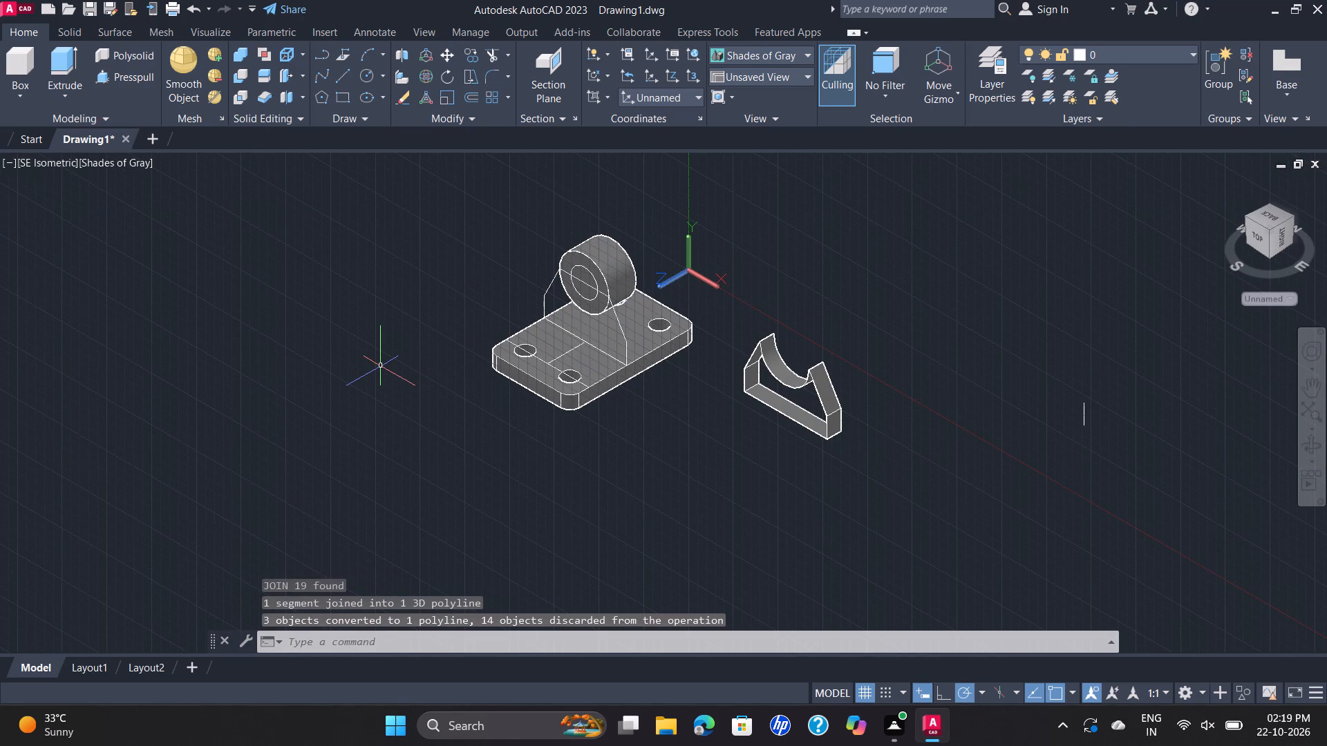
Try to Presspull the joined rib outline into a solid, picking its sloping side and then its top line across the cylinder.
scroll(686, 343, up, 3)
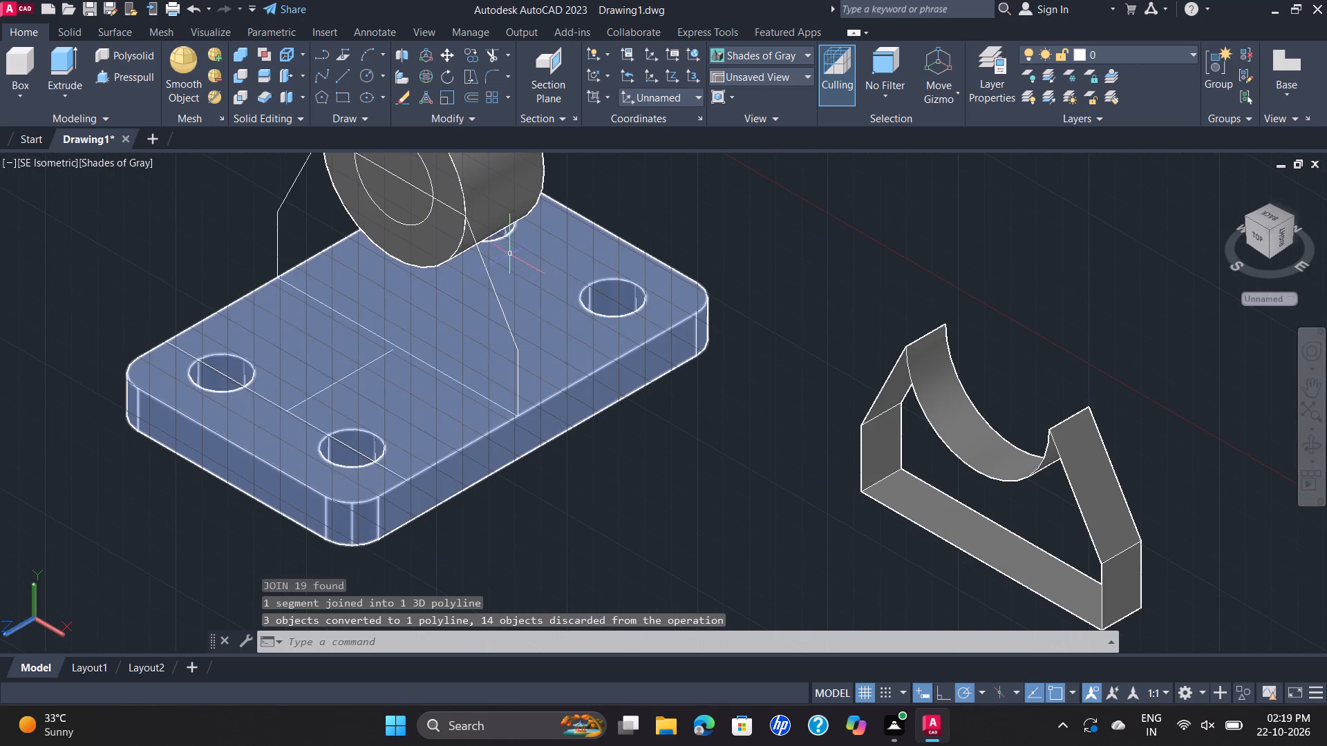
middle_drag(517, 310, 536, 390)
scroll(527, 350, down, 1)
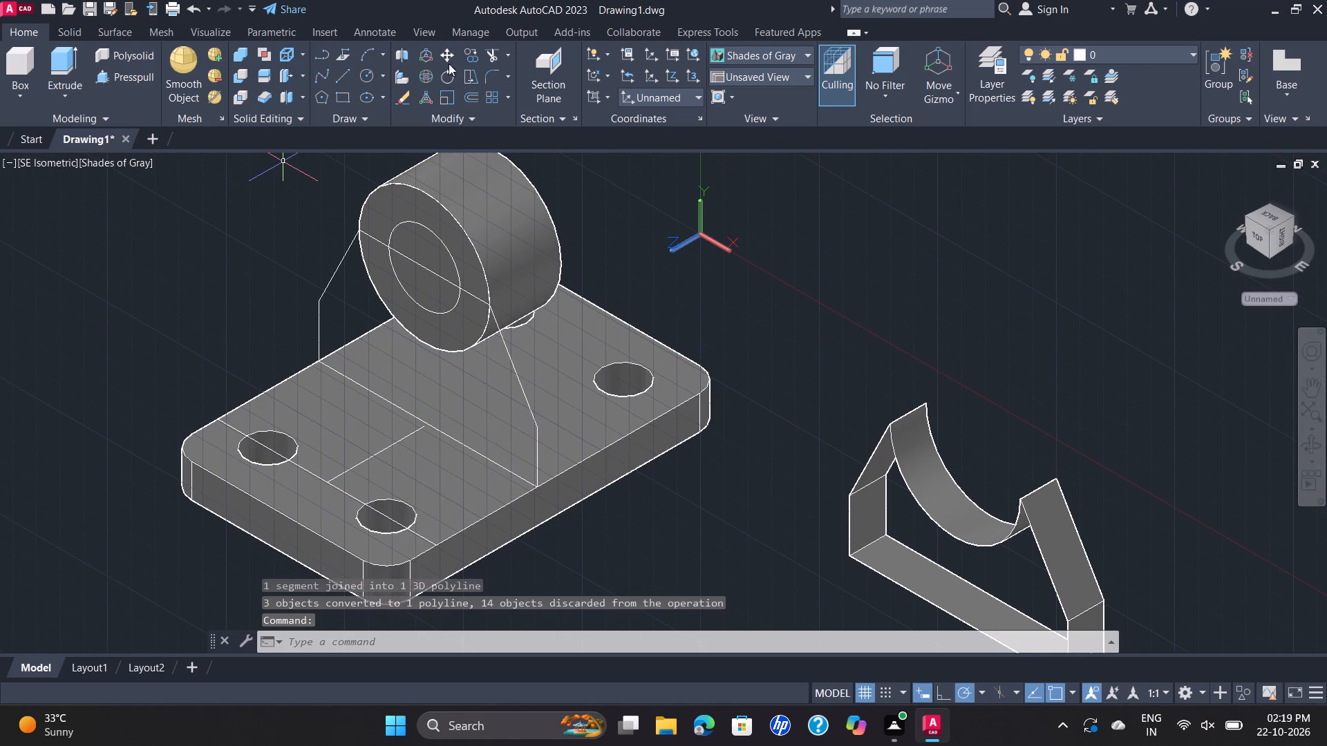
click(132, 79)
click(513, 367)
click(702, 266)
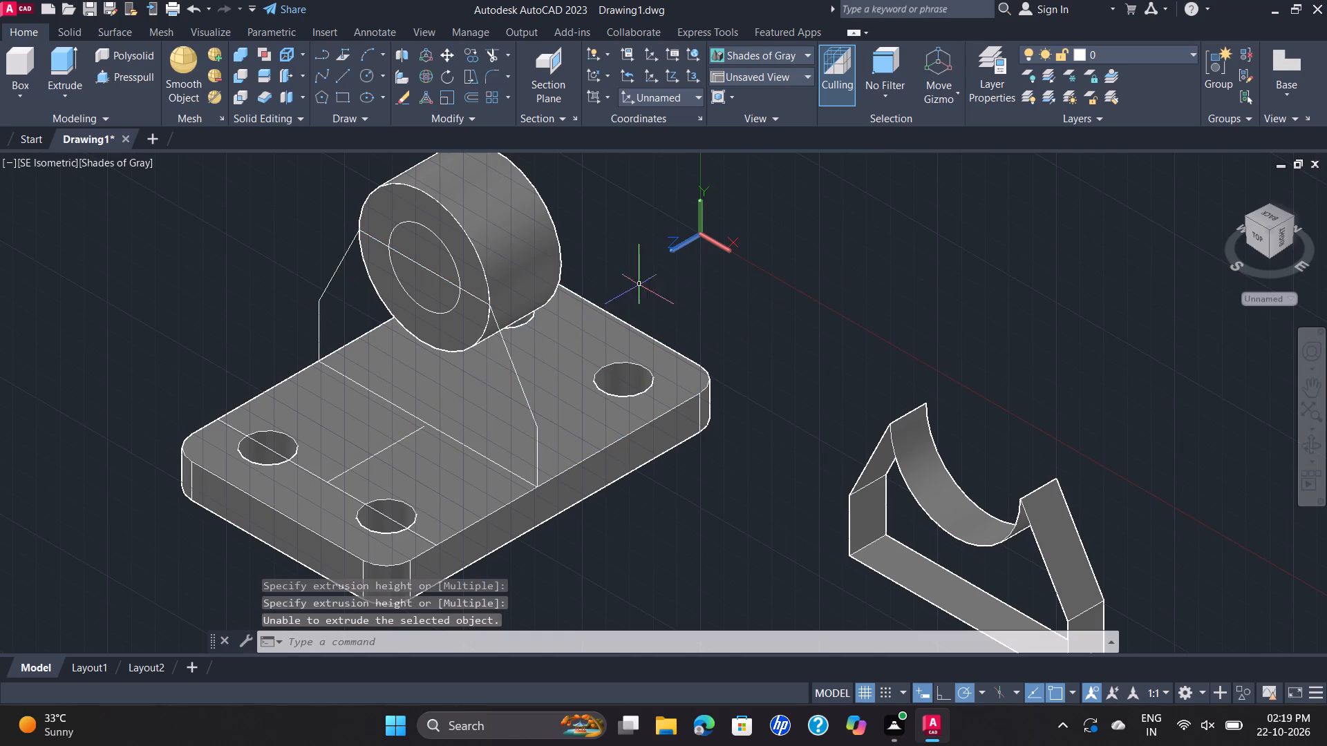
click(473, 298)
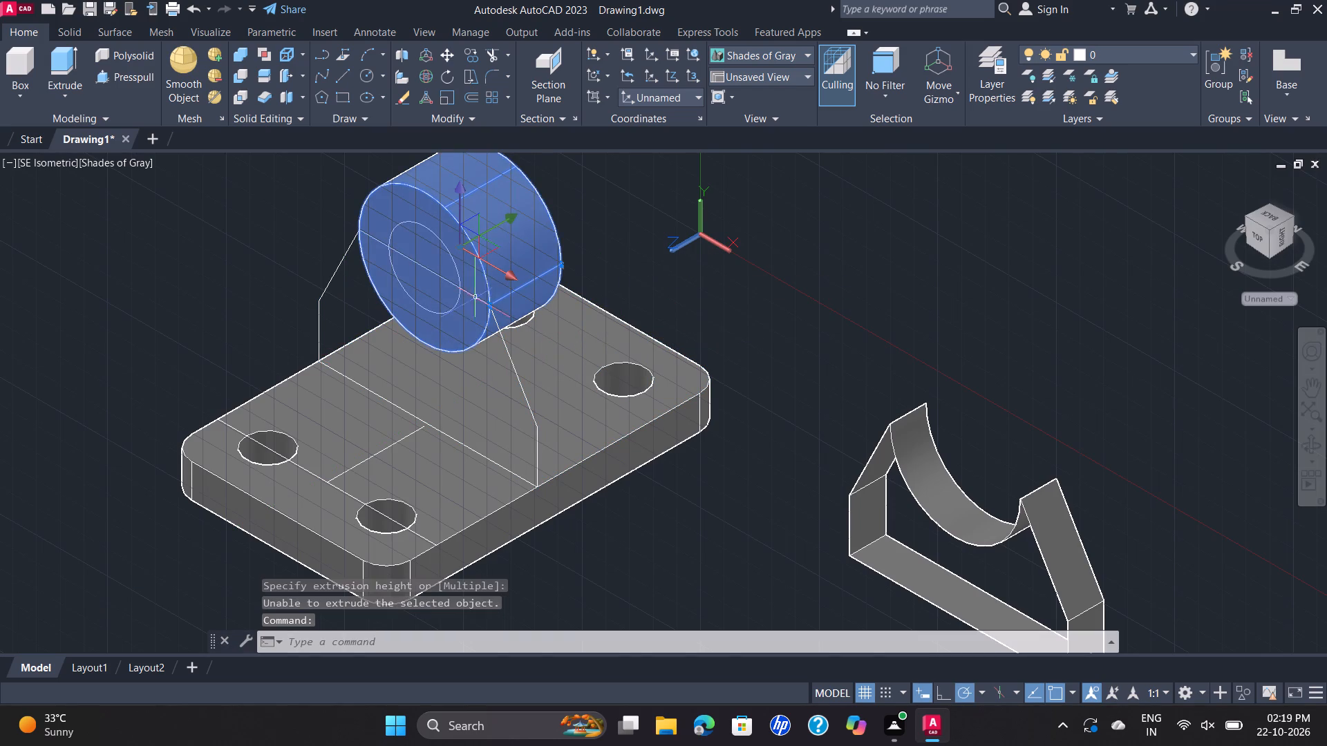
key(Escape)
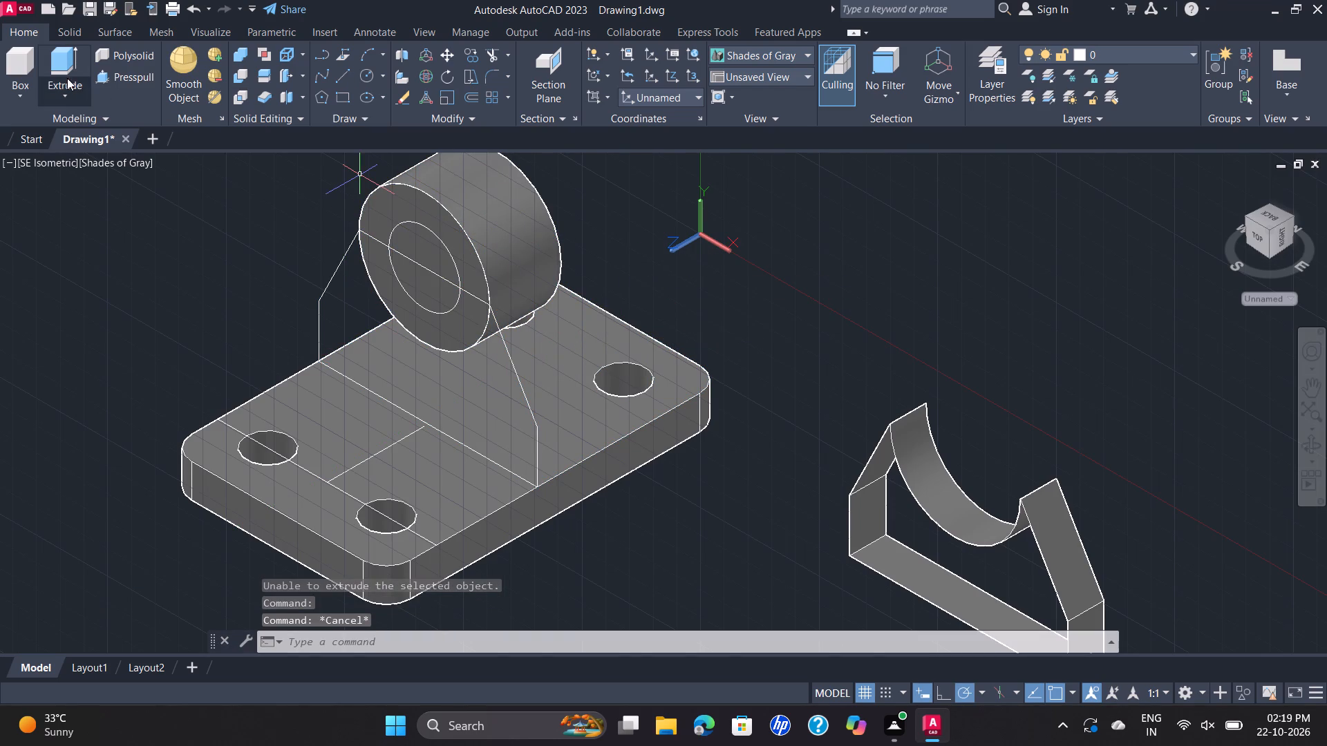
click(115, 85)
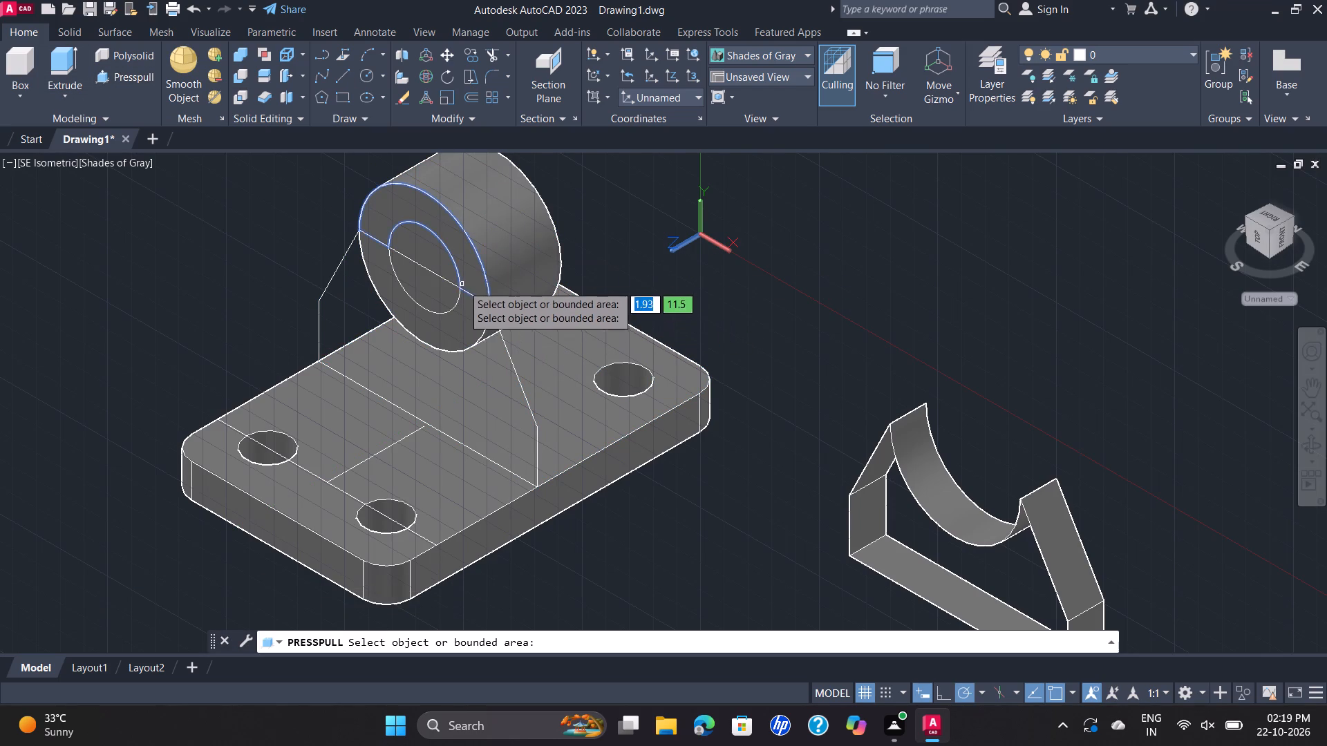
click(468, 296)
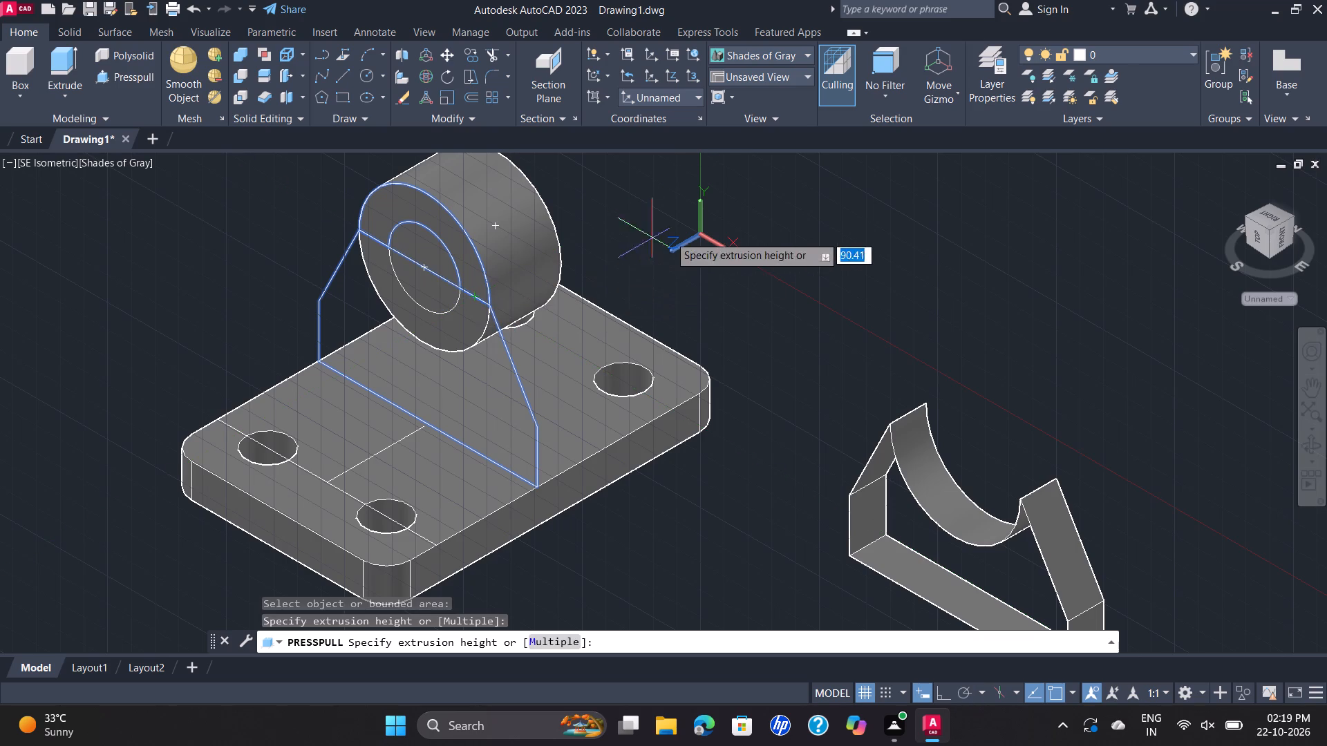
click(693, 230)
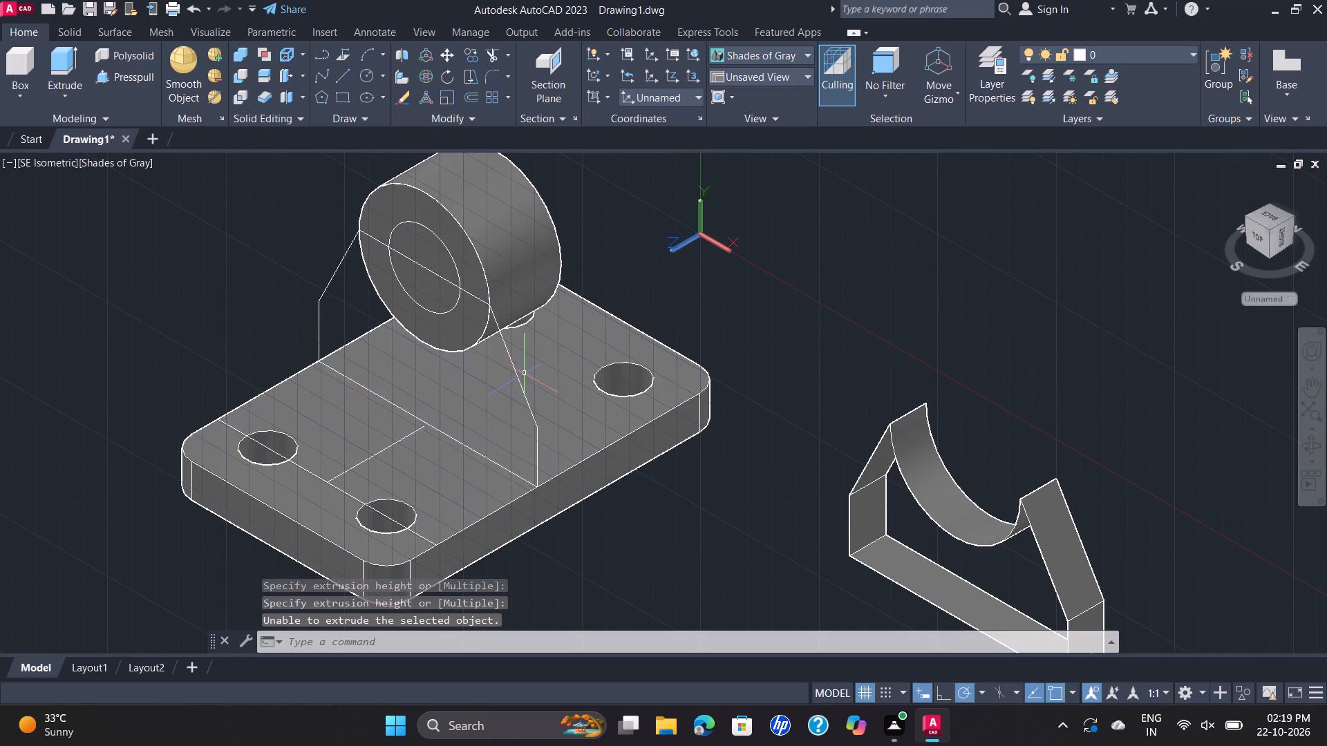
Delete the outline curve along the rear edge of the separate saddle-shaped surface beside the bracket.
scroll(520, 377, down, 3)
scroll(546, 374, up, 1)
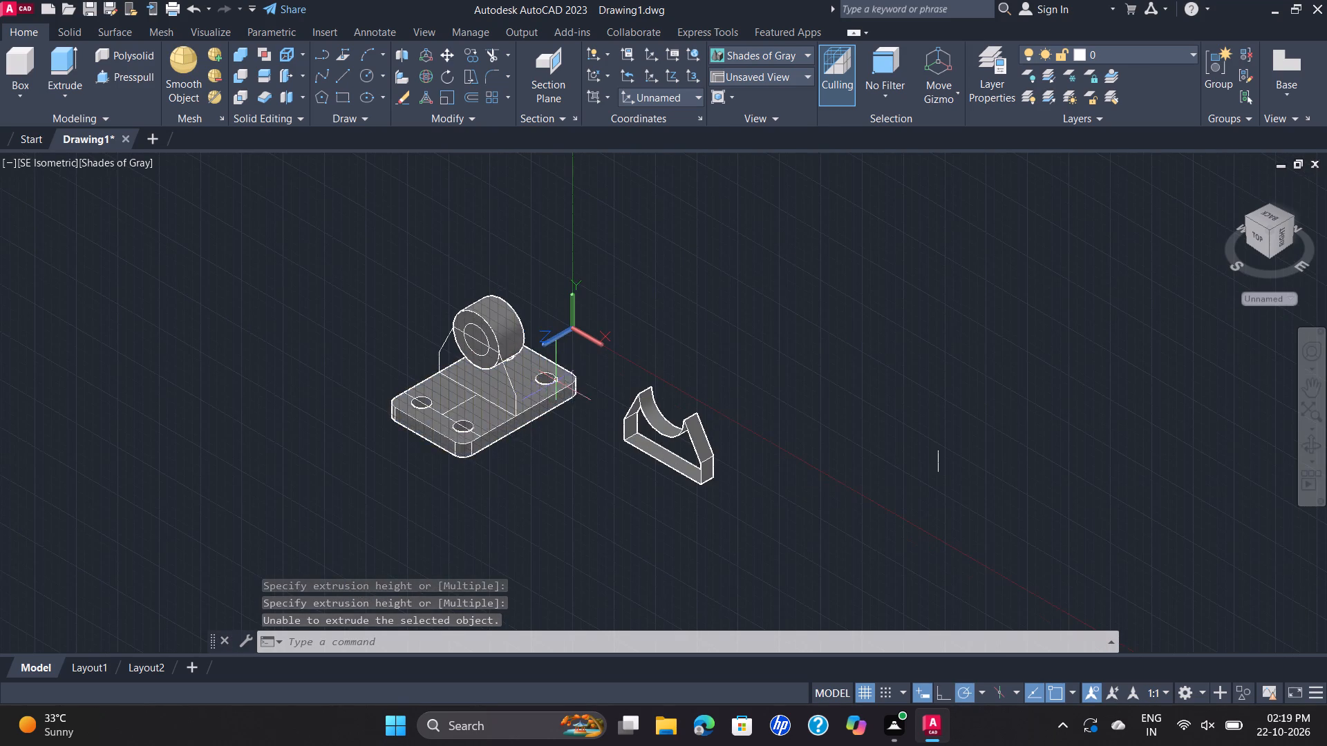
scroll(180, 541, up, 1)
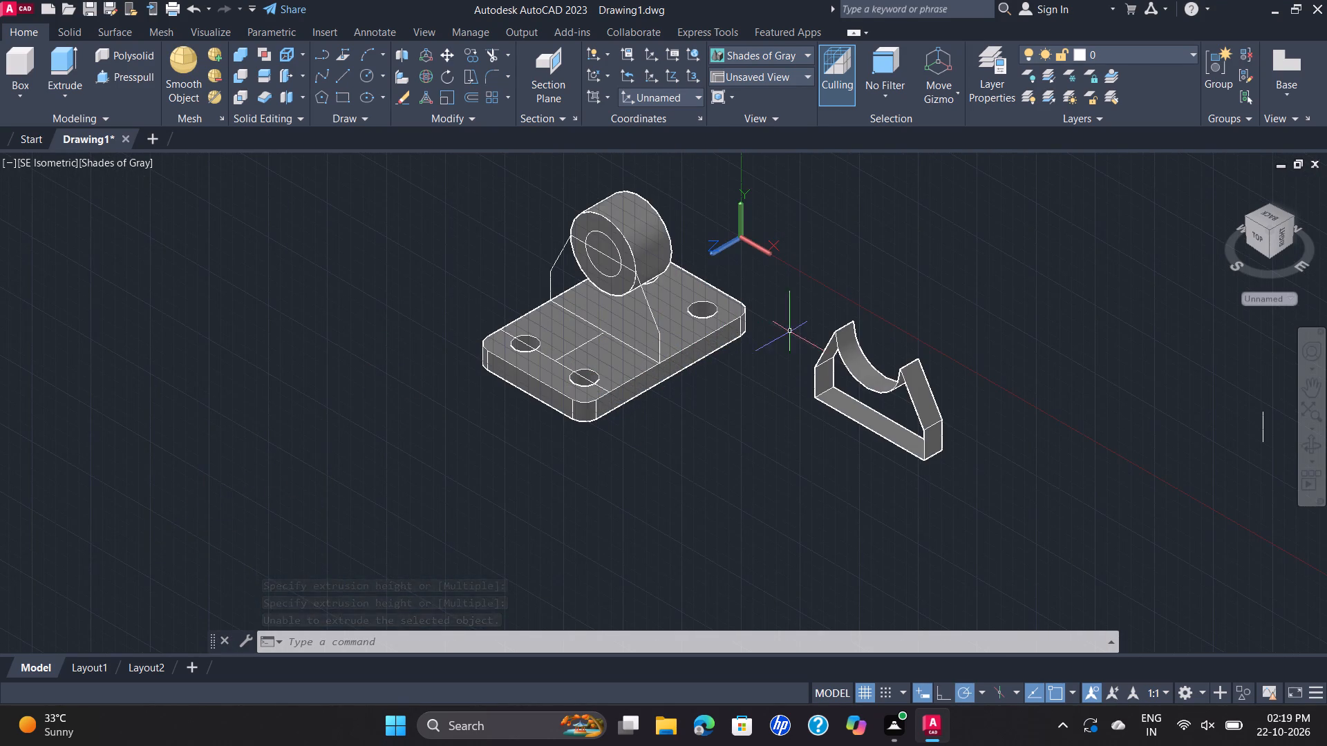
middle_drag(791, 331, 490, 394)
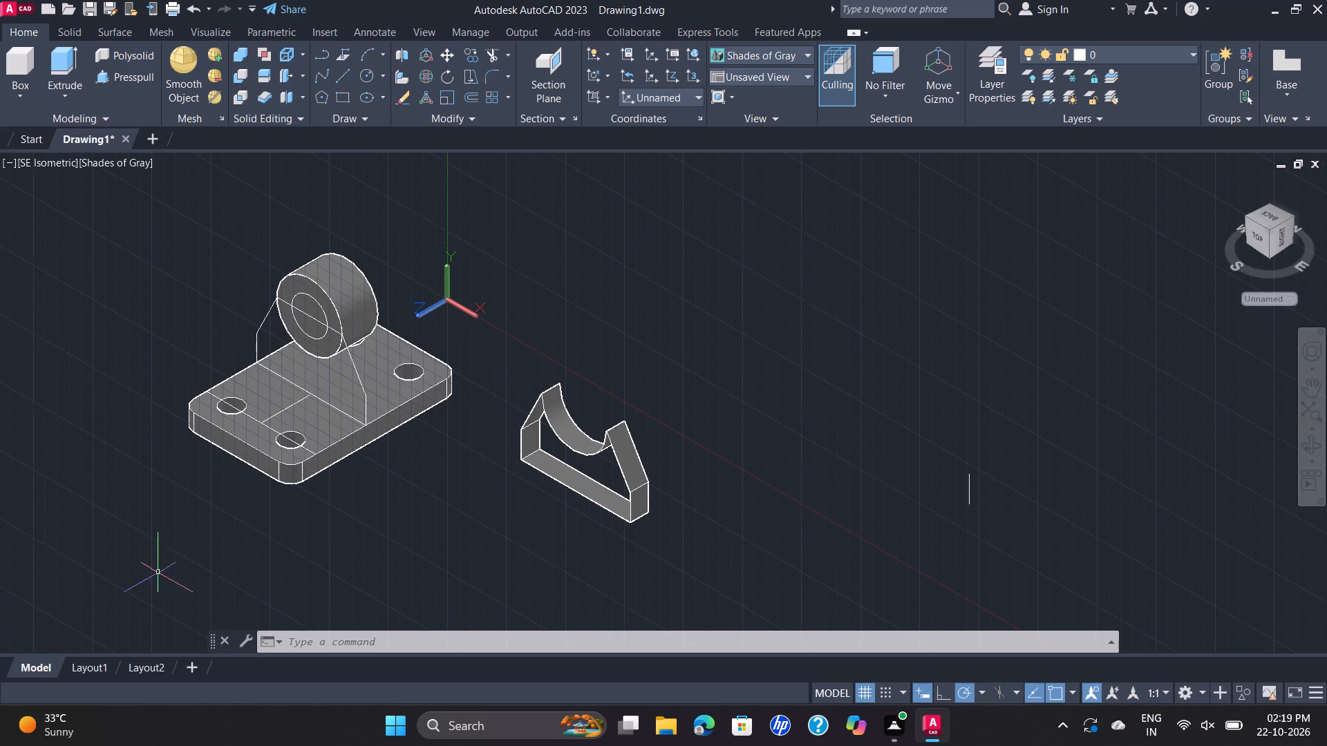
click(624, 437)
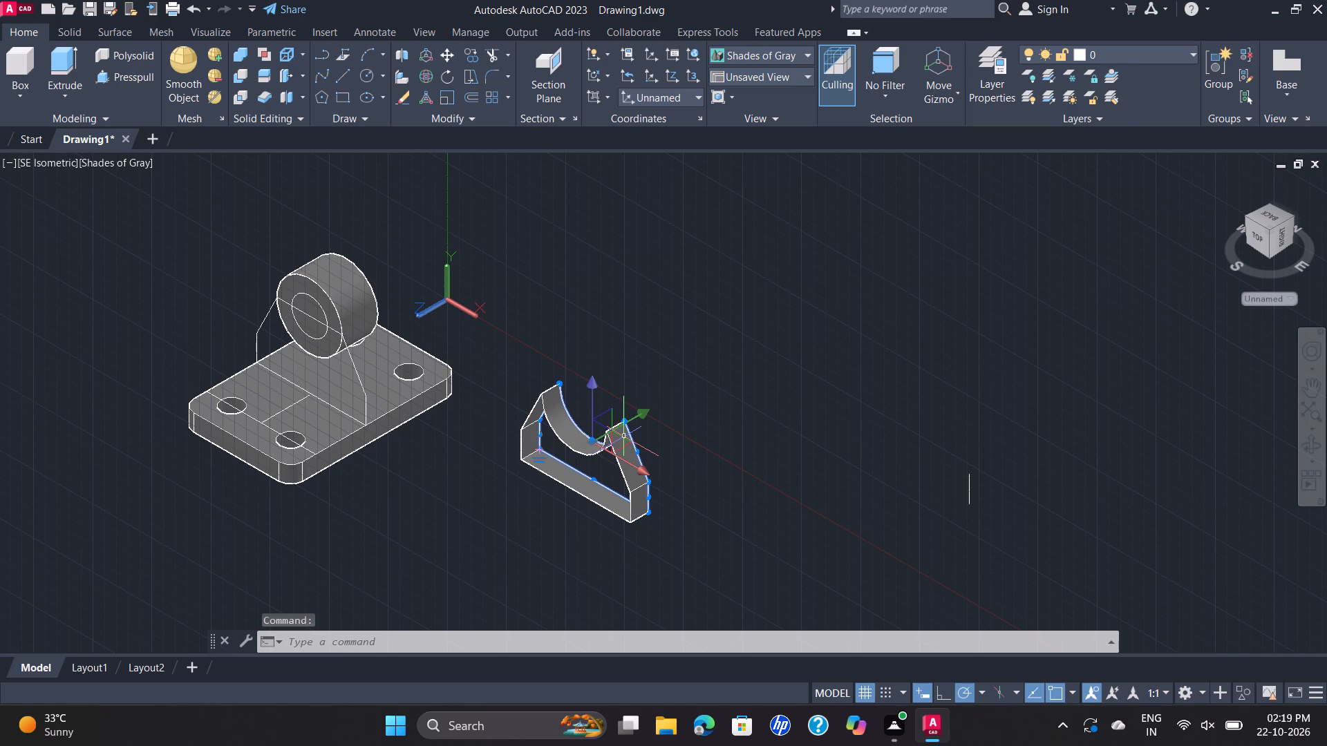
key(Delete)
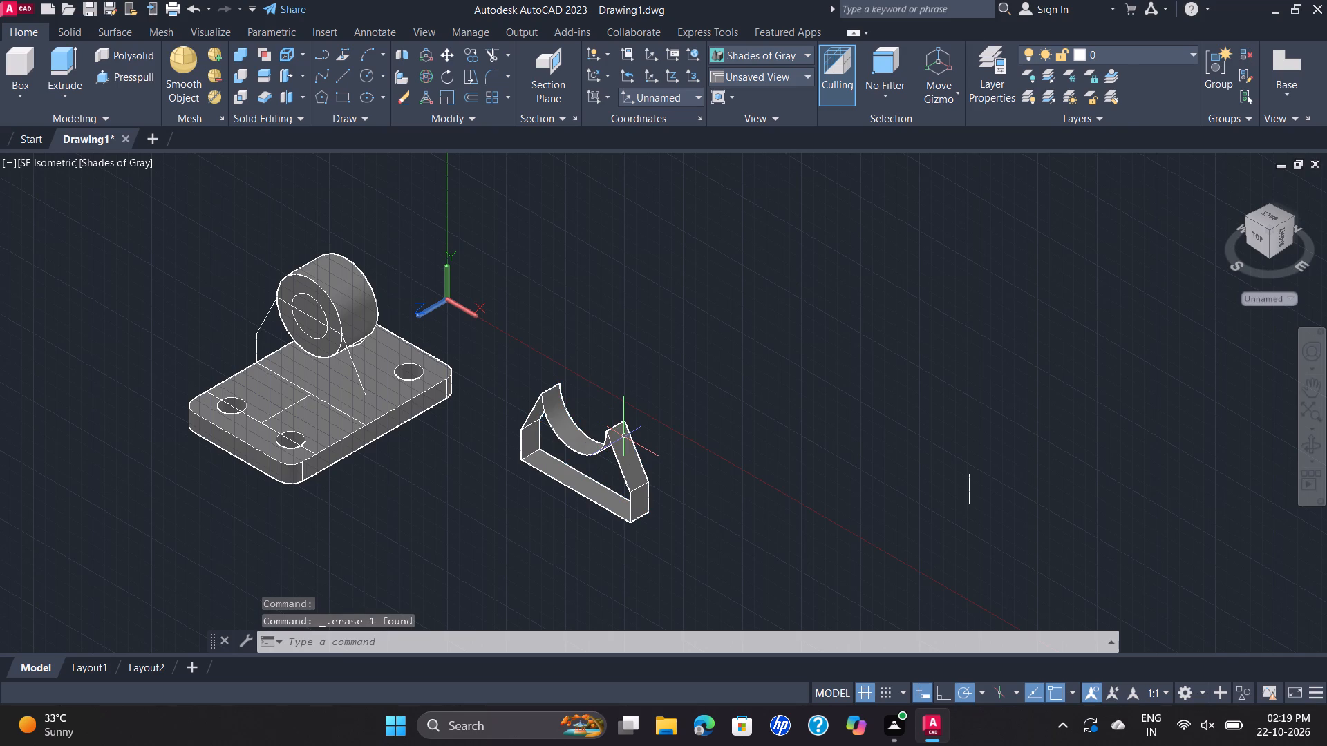
Delete the separate saddle-shaped surface beside the bracket.
click(624, 437)
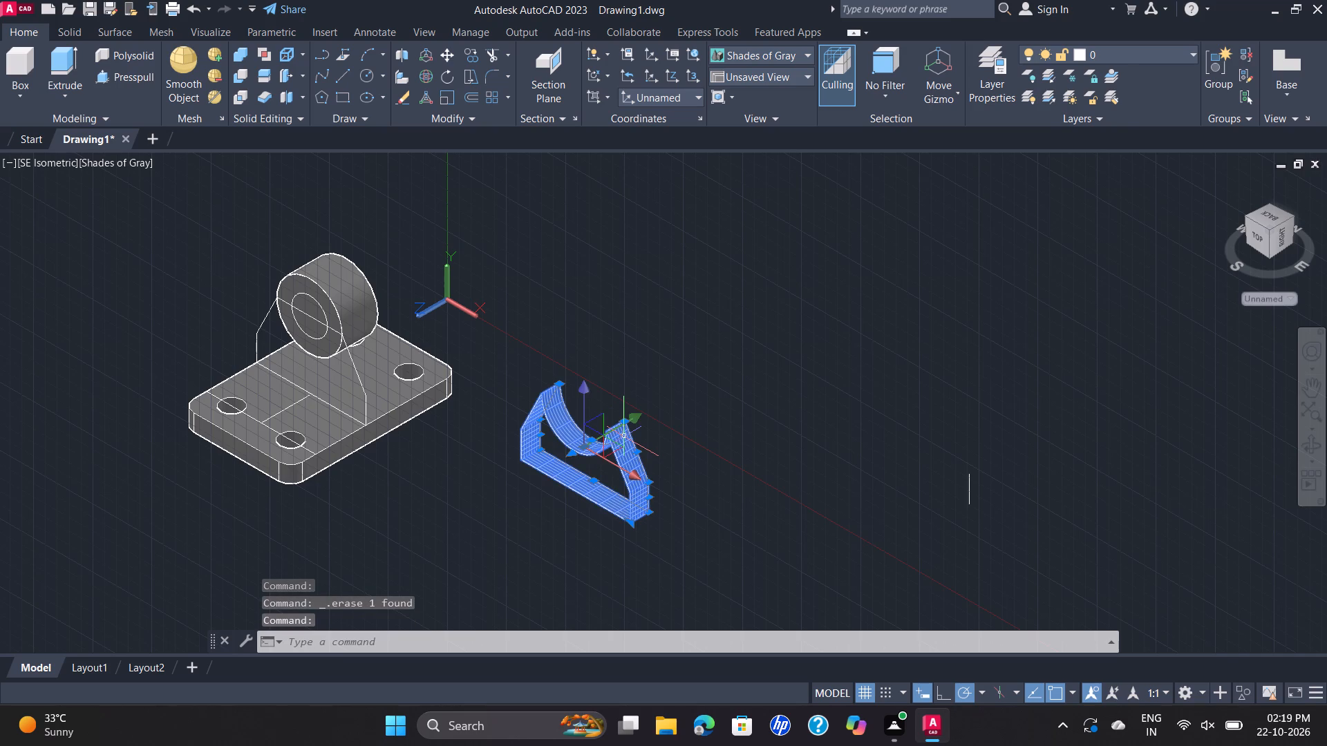
key(Delete)
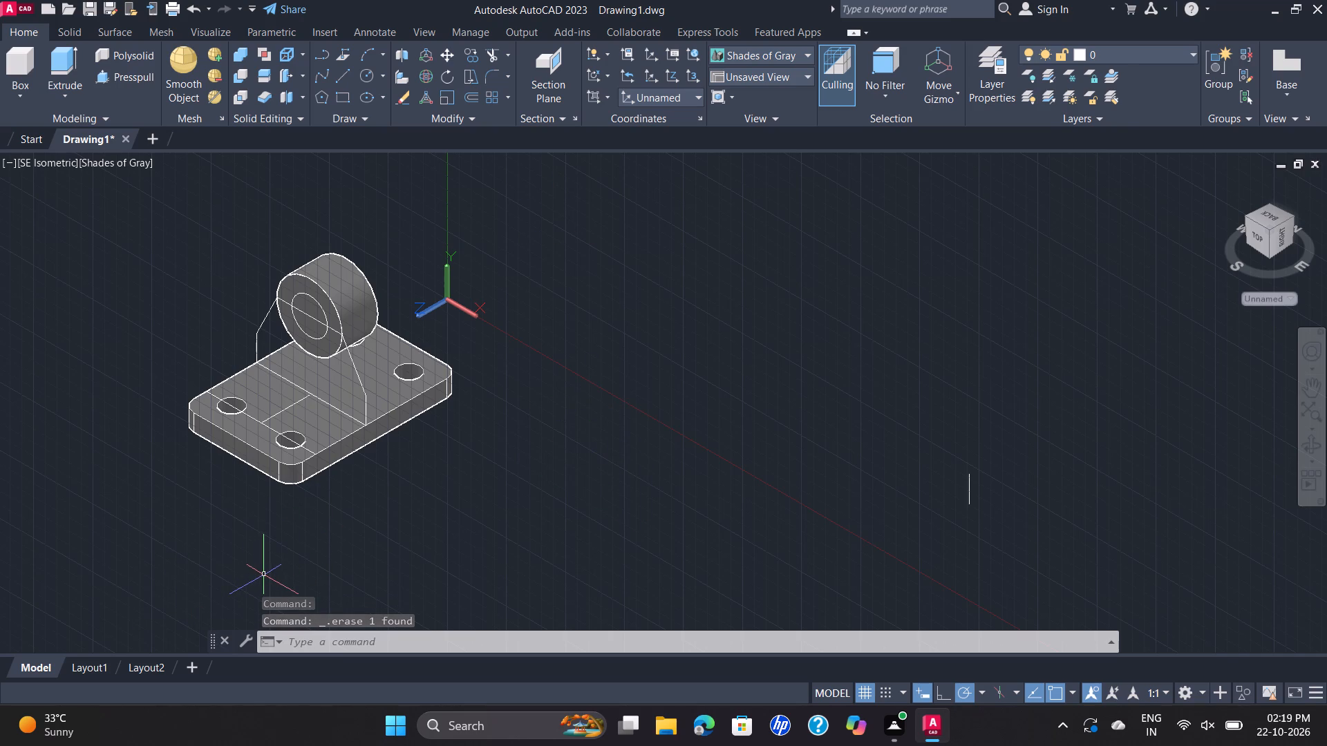
Move the joined rib outline from below the cylinder to the empty space beside the bracket.
scroll(359, 347, up, 2)
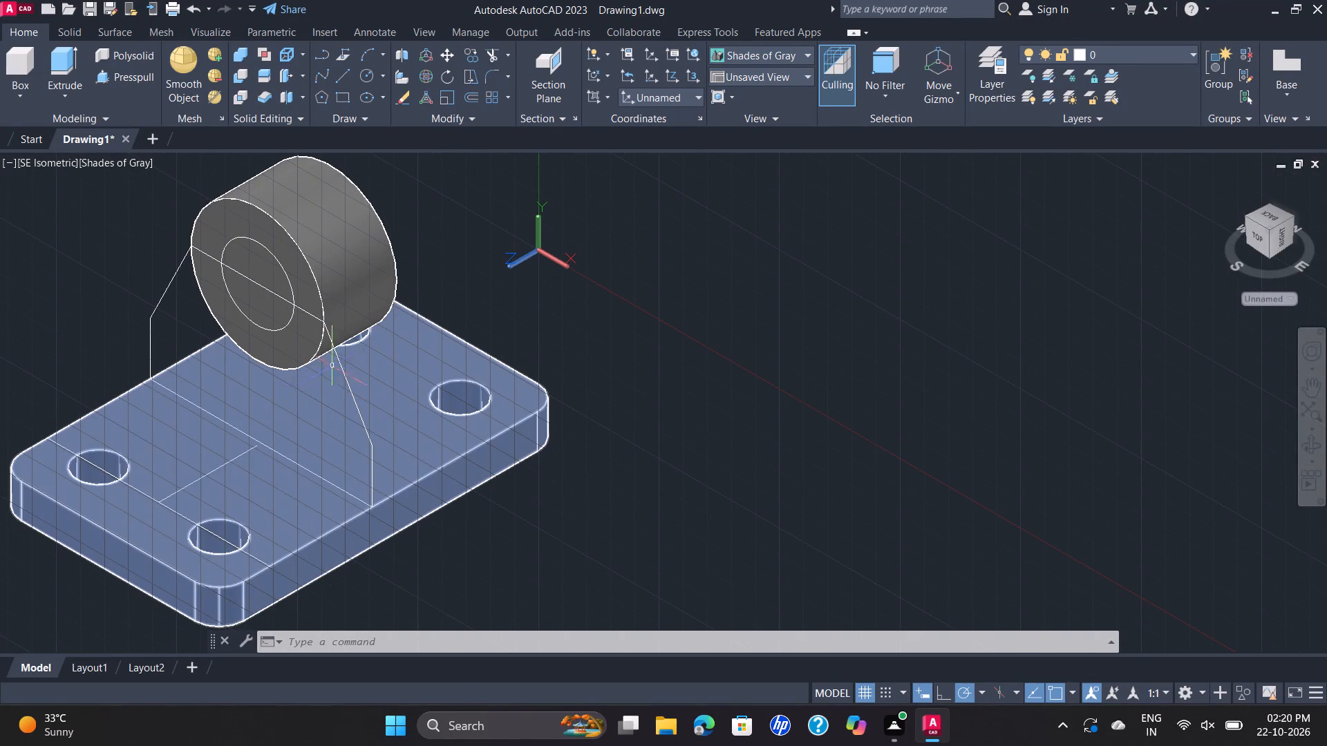
click(342, 364)
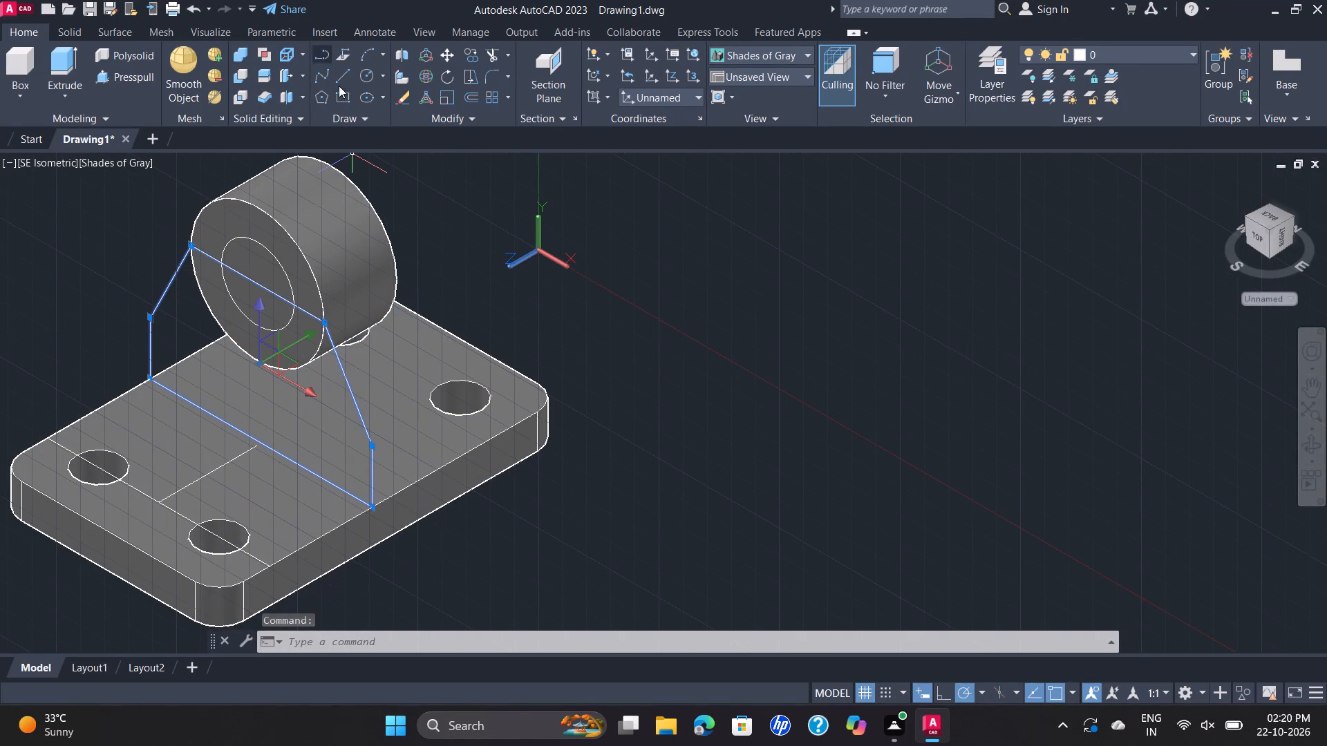
click(446, 56)
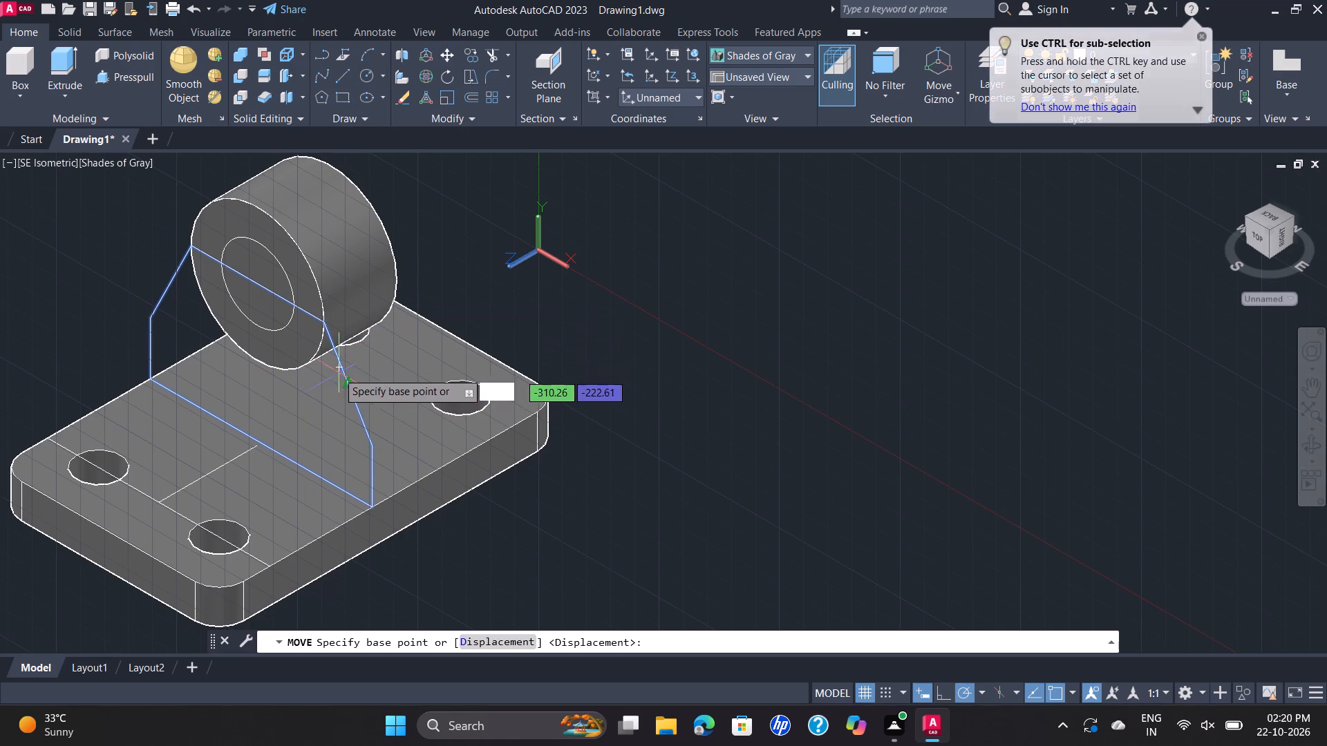
click(335, 370)
click(848, 430)
Trace the moved rib outline's bottom edge, front short vertical edge and adjoining sloping side with connected lines.
scroll(902, 403, down, 2)
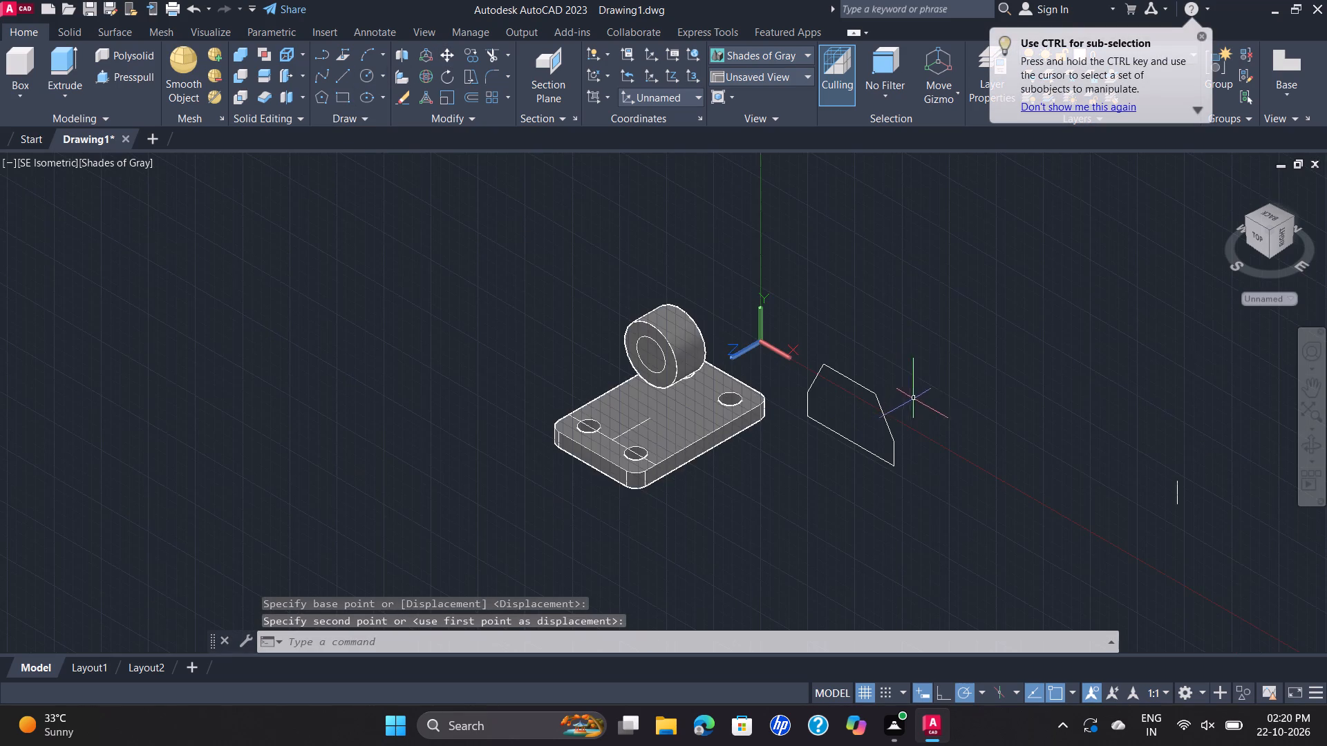
middle_drag(942, 408, 790, 347)
scroll(766, 342, up, 1)
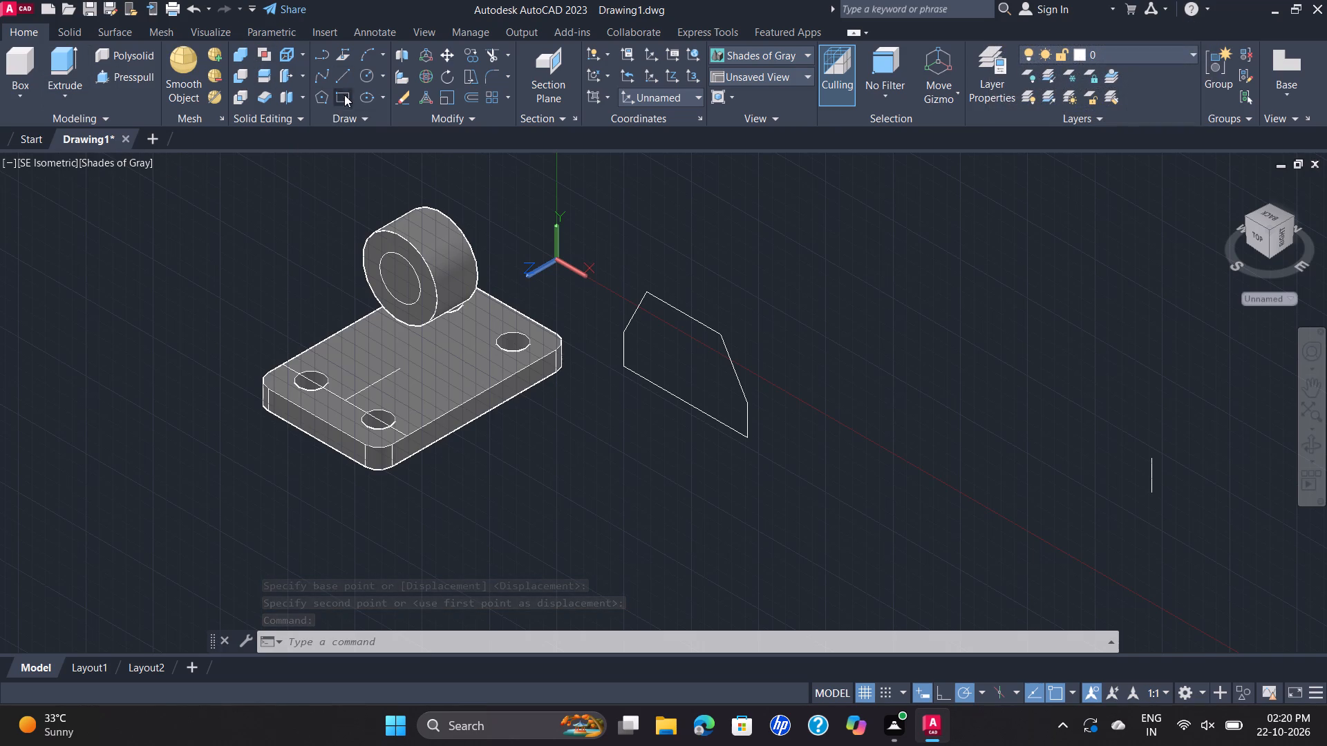
click(338, 75)
scroll(609, 369, up, 3)
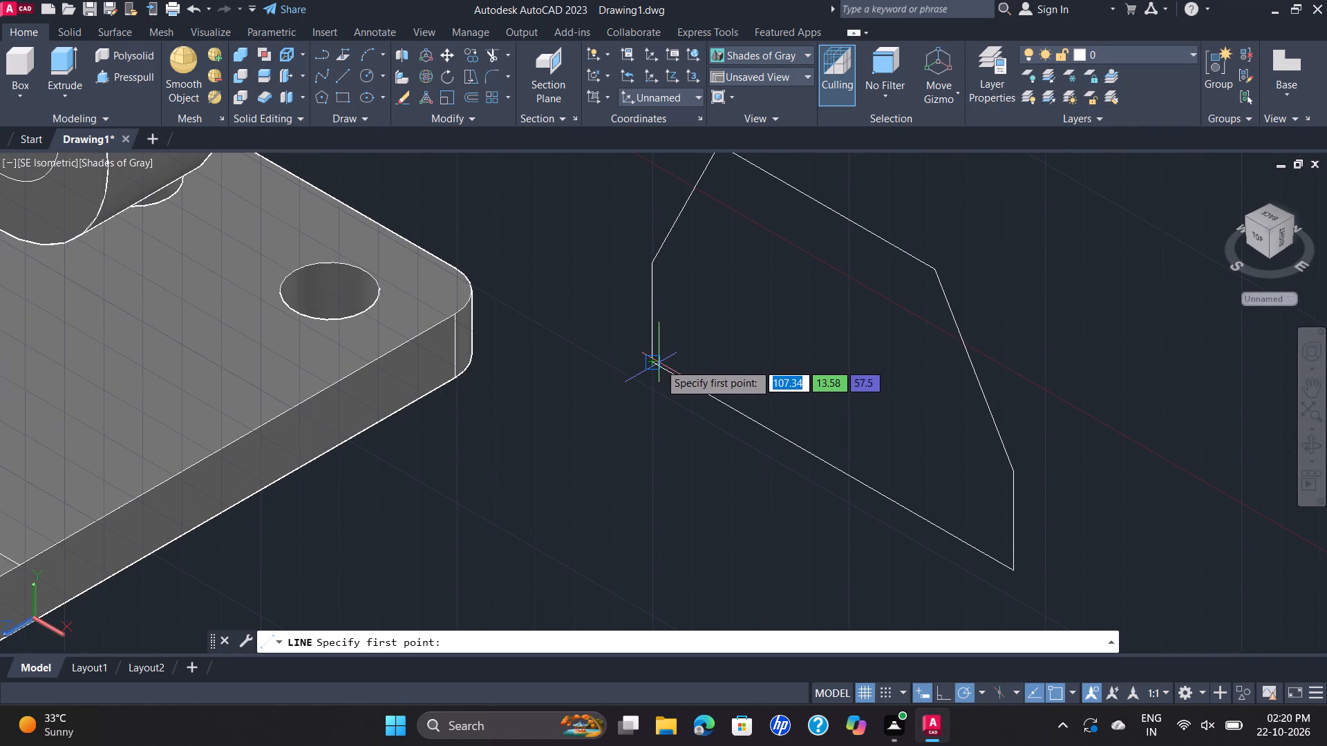
click(649, 361)
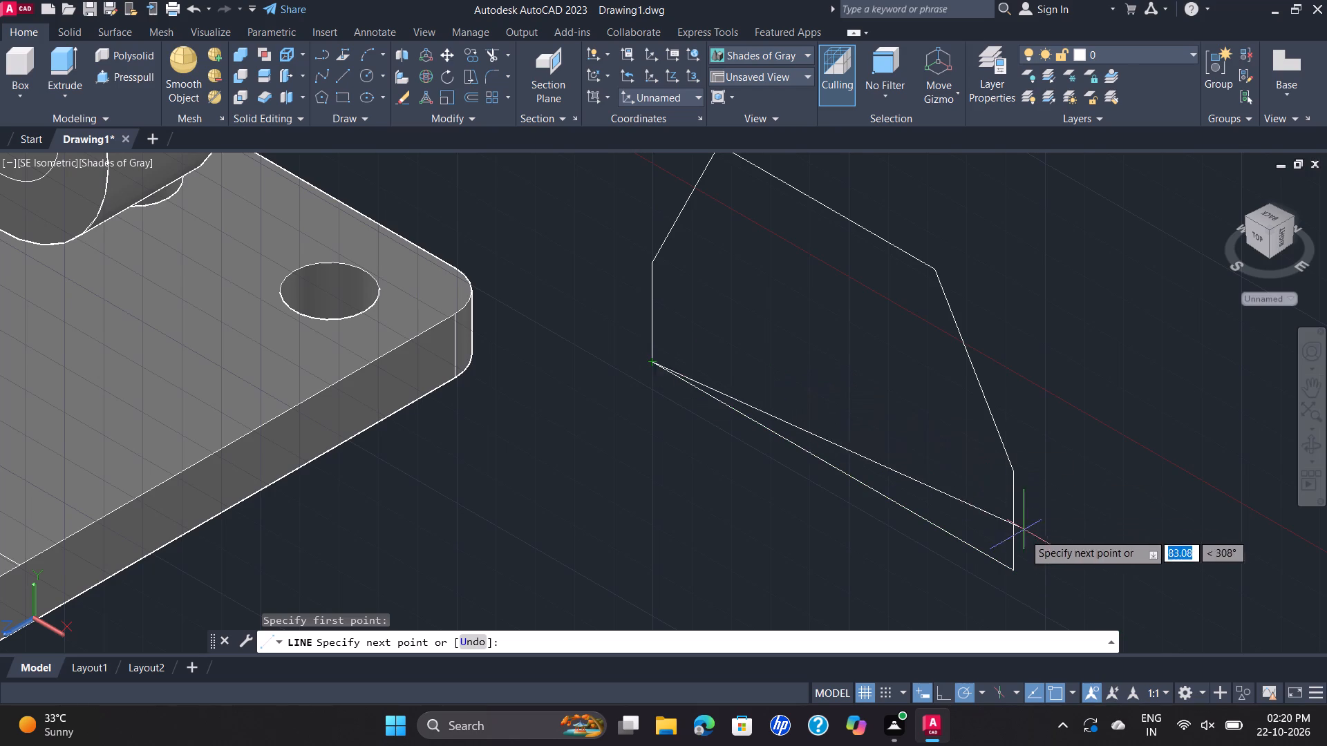
click(1013, 575)
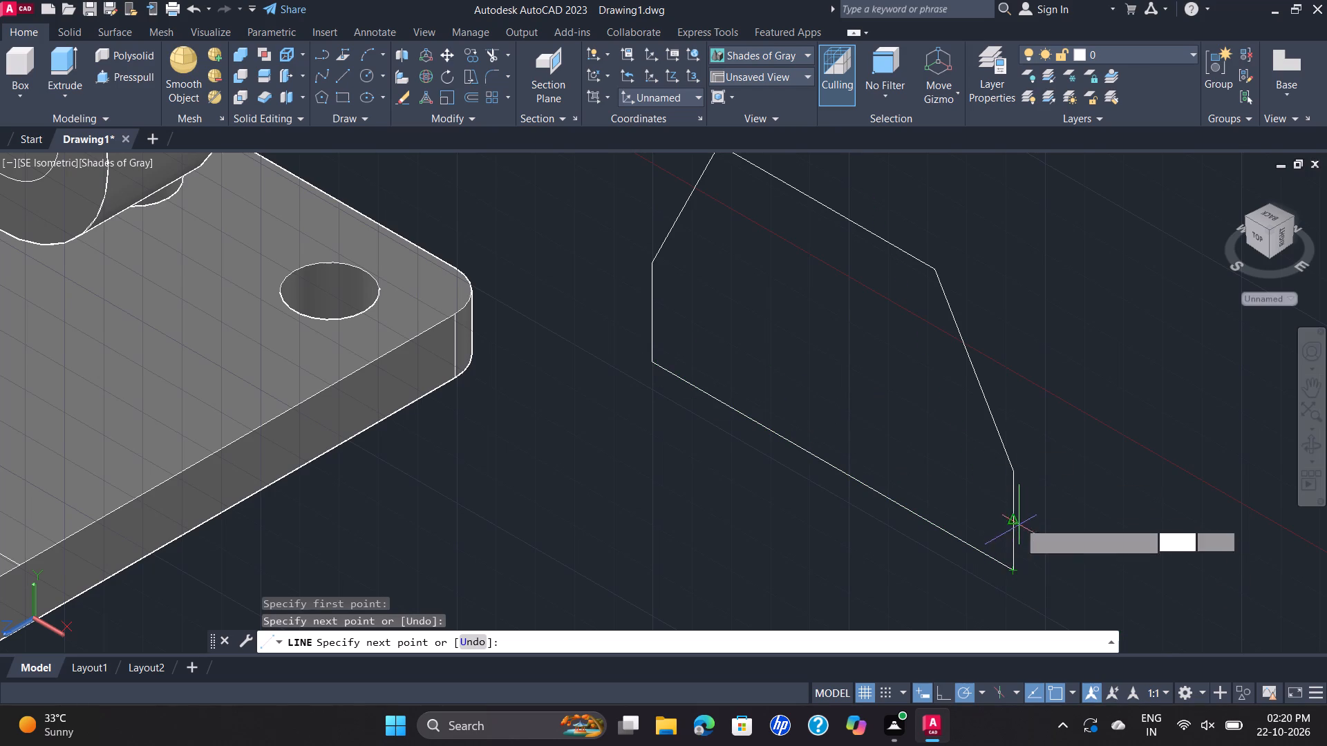
click(1011, 472)
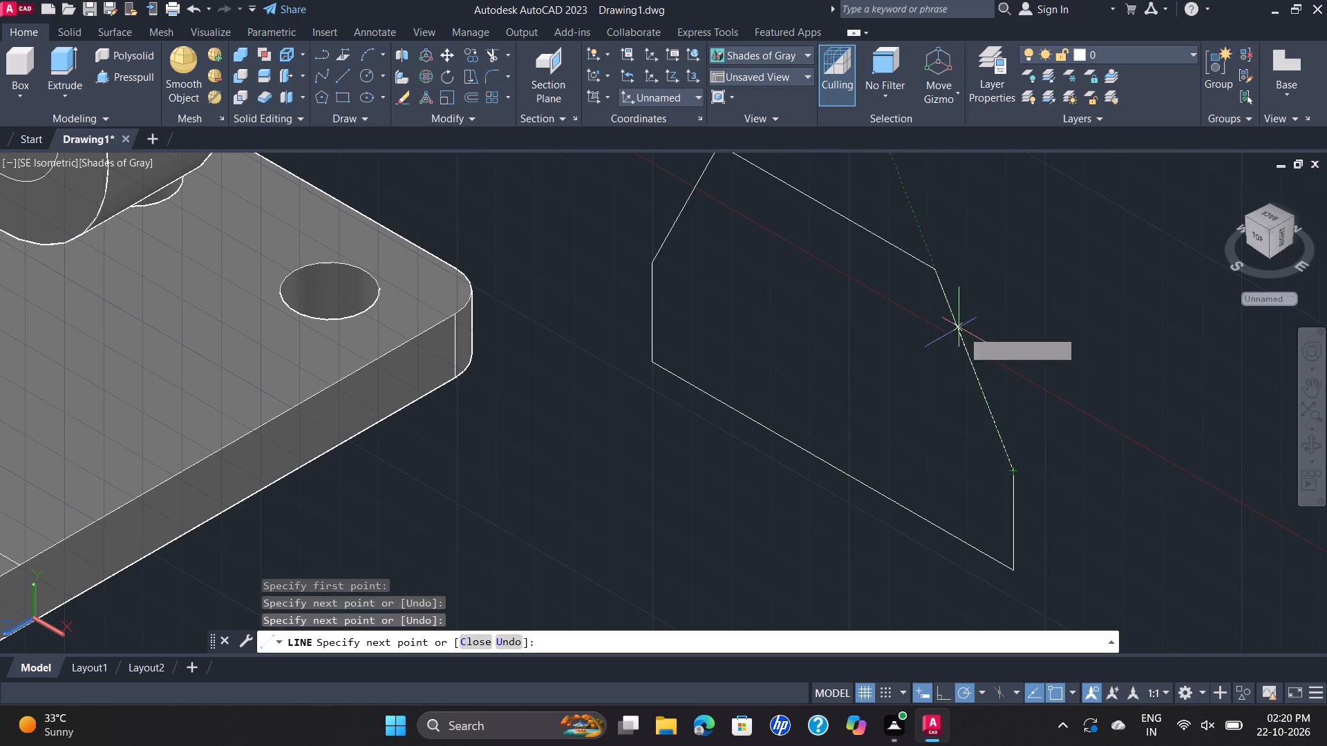
click(937, 271)
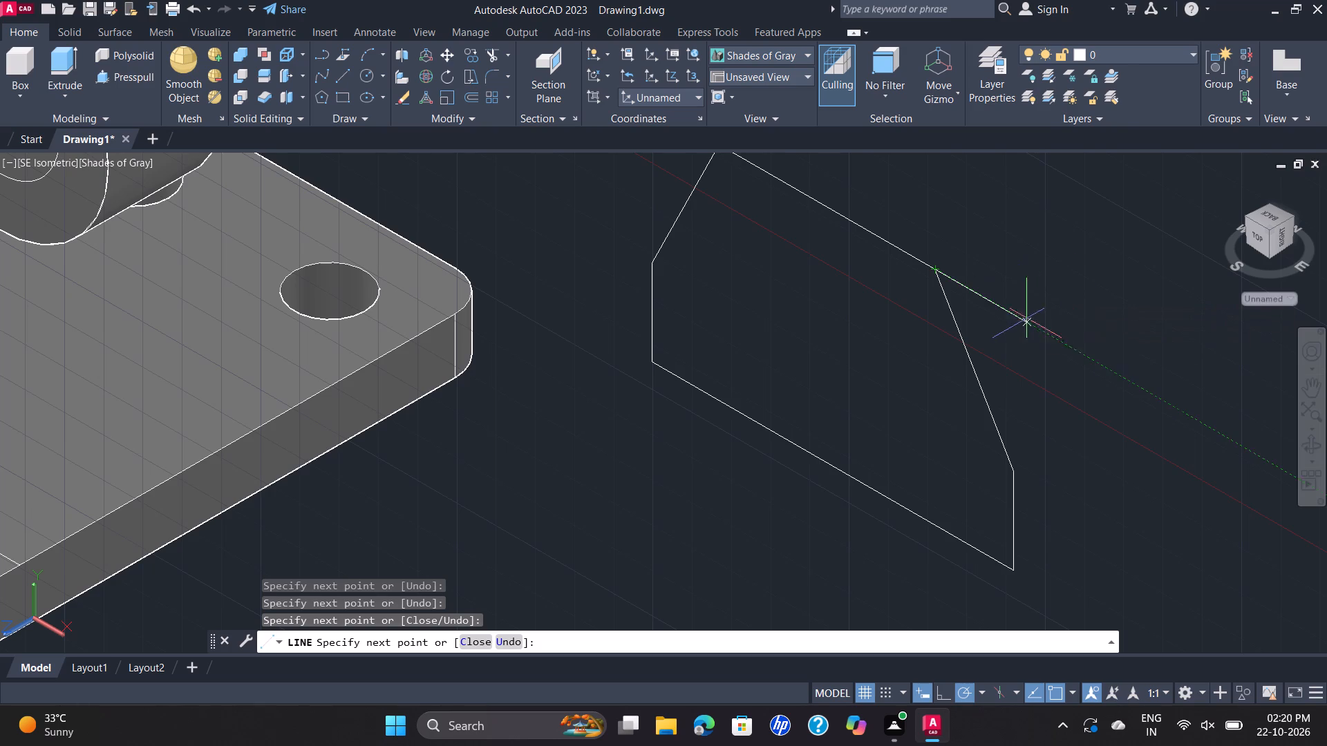
key(Escape)
Trace the outline's opposite sloping side from the top line's other end, continuing down the remaining vertical edge to the base corner.
key(space)
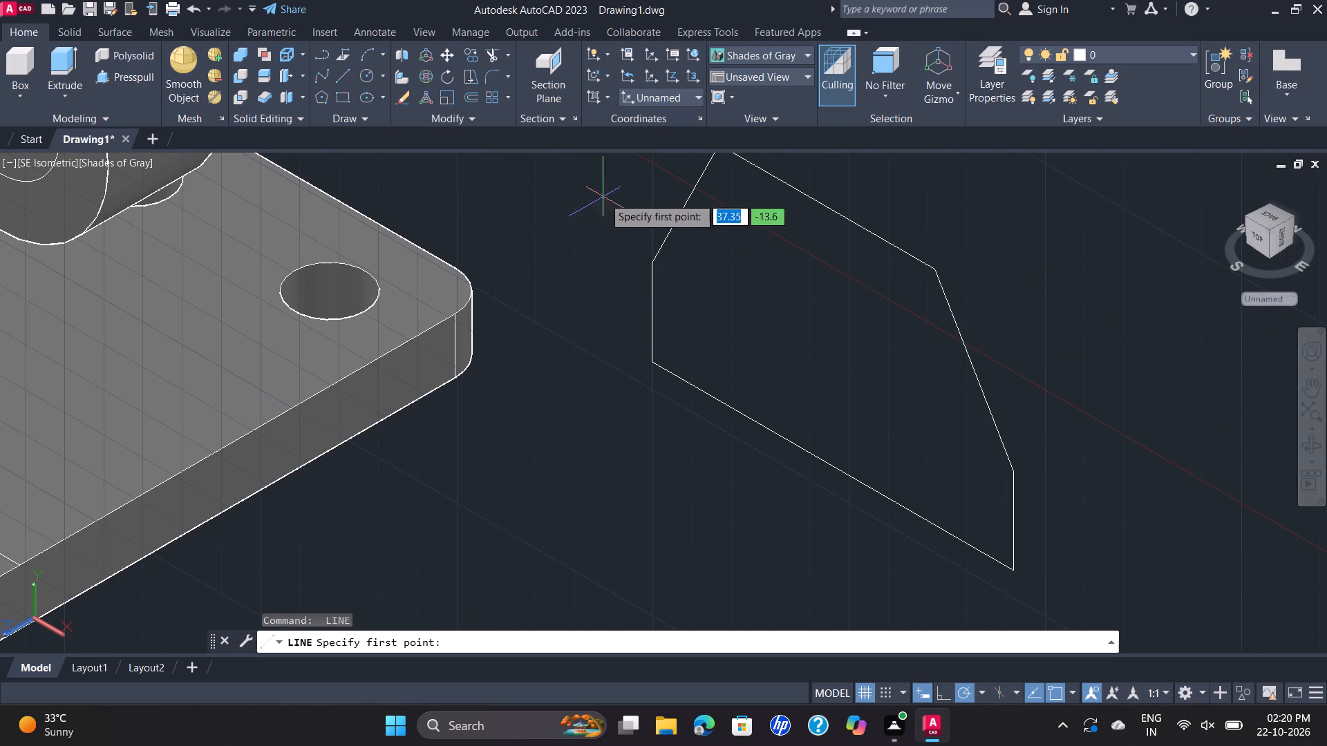
scroll(728, 234, down, 1)
middle_drag(728, 235, 776, 313)
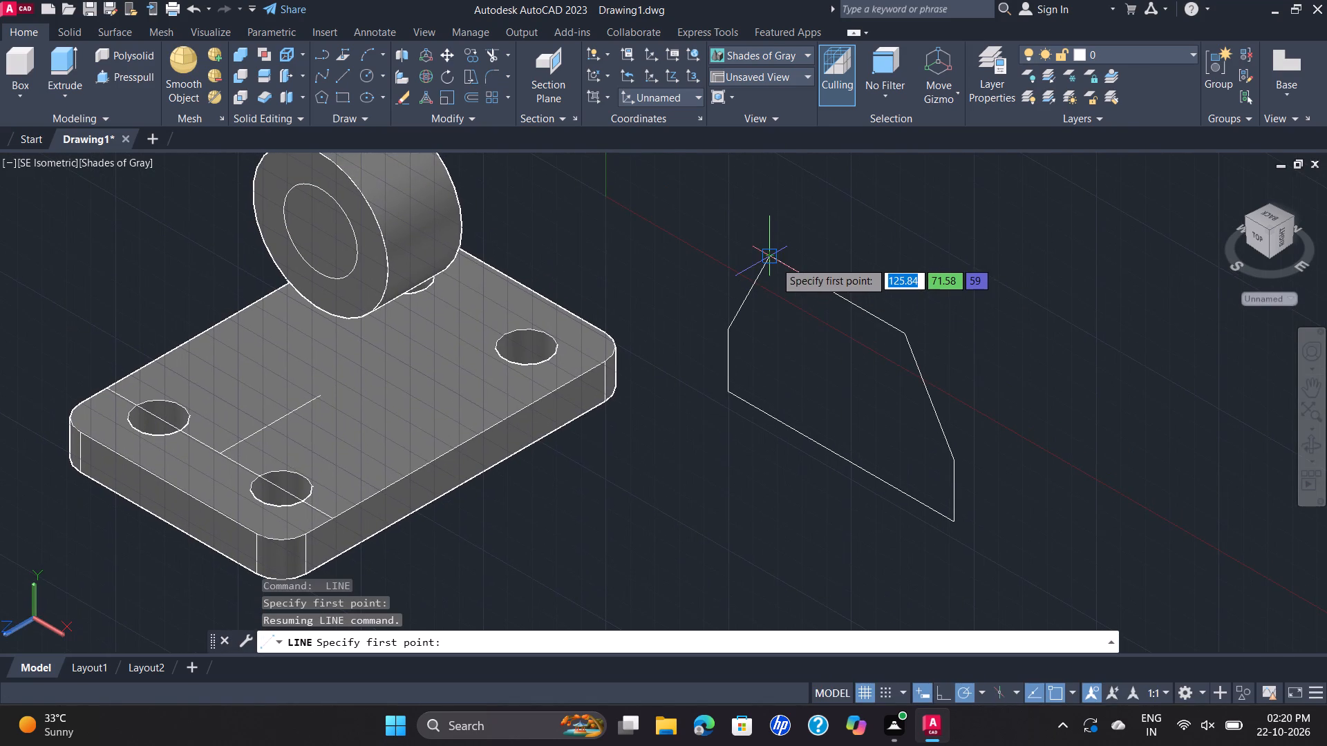
click(775, 261)
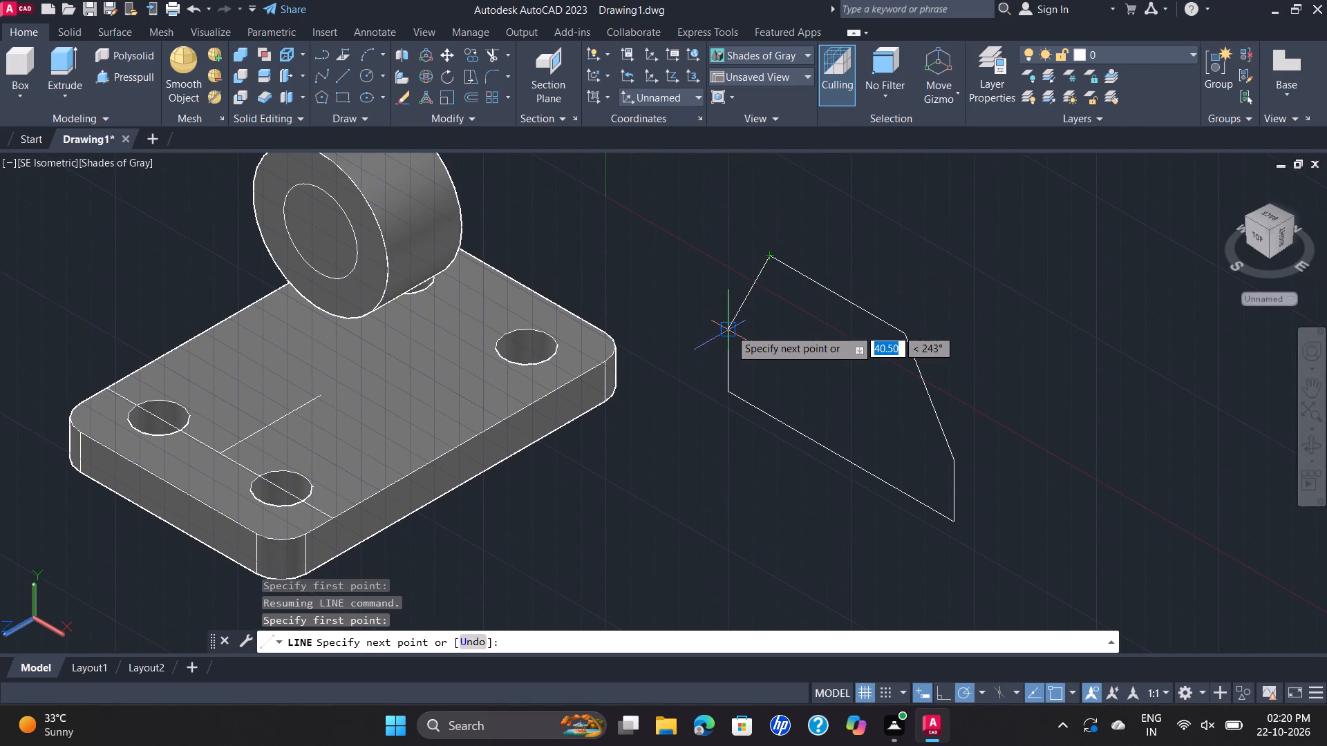
click(730, 329)
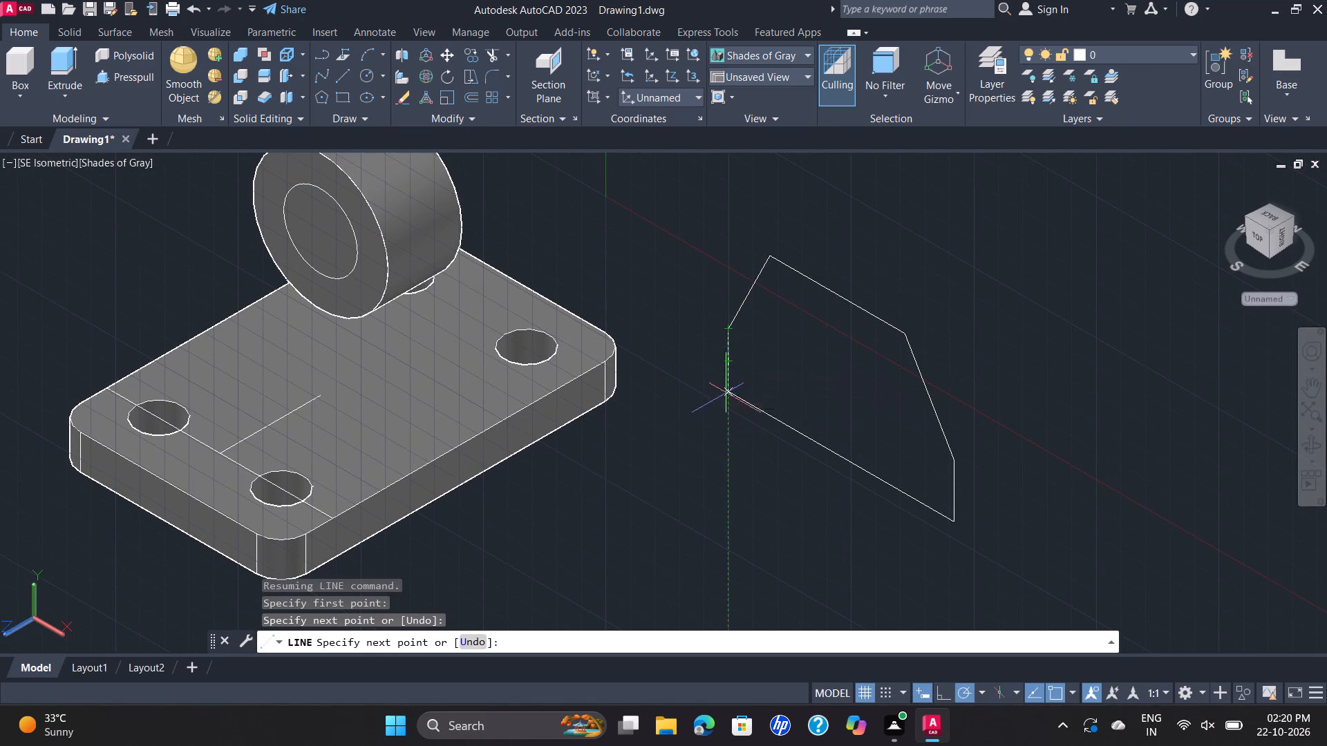
click(728, 396)
key(Escape)
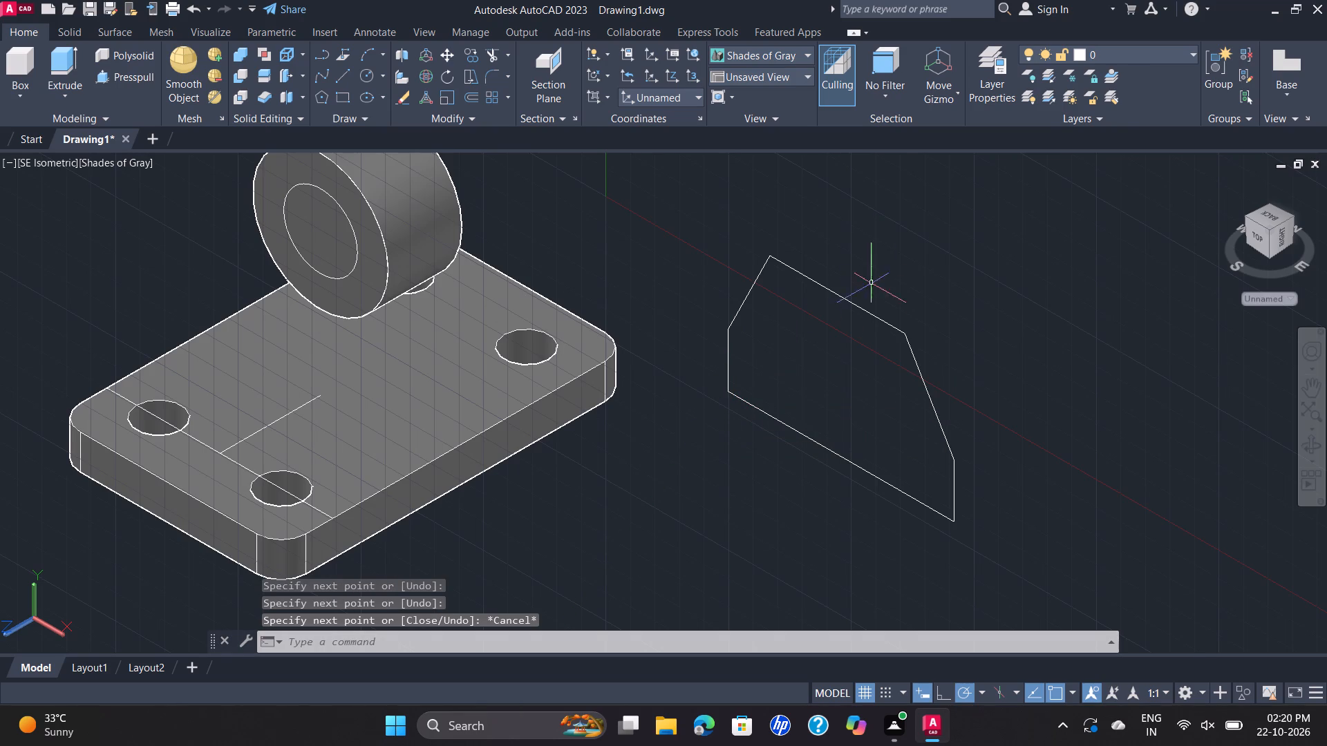
Delete the original joined rib outline, keeping the individual traced lines.
click(855, 307)
key(Delete)
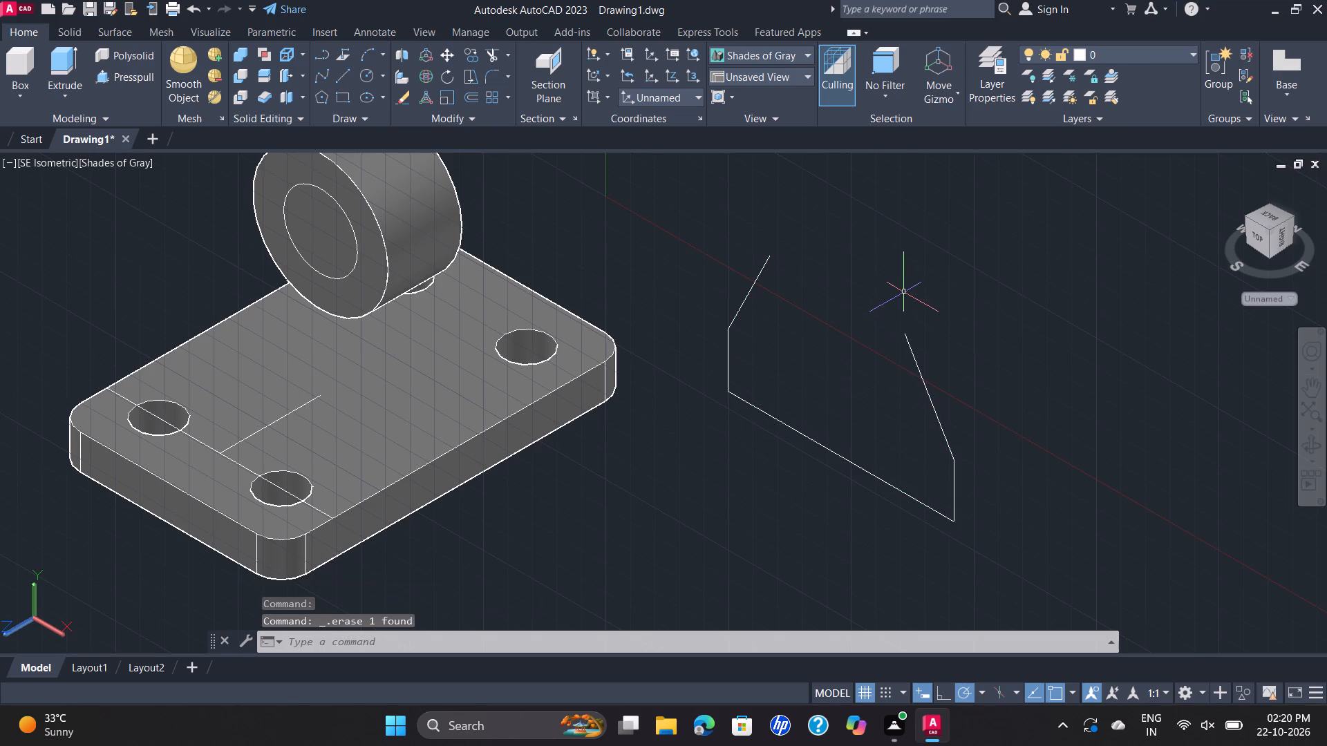
Draw a line across the open top of the traced outline, joining the upper ends of both sloping sides.
scroll(867, 204, down, 1)
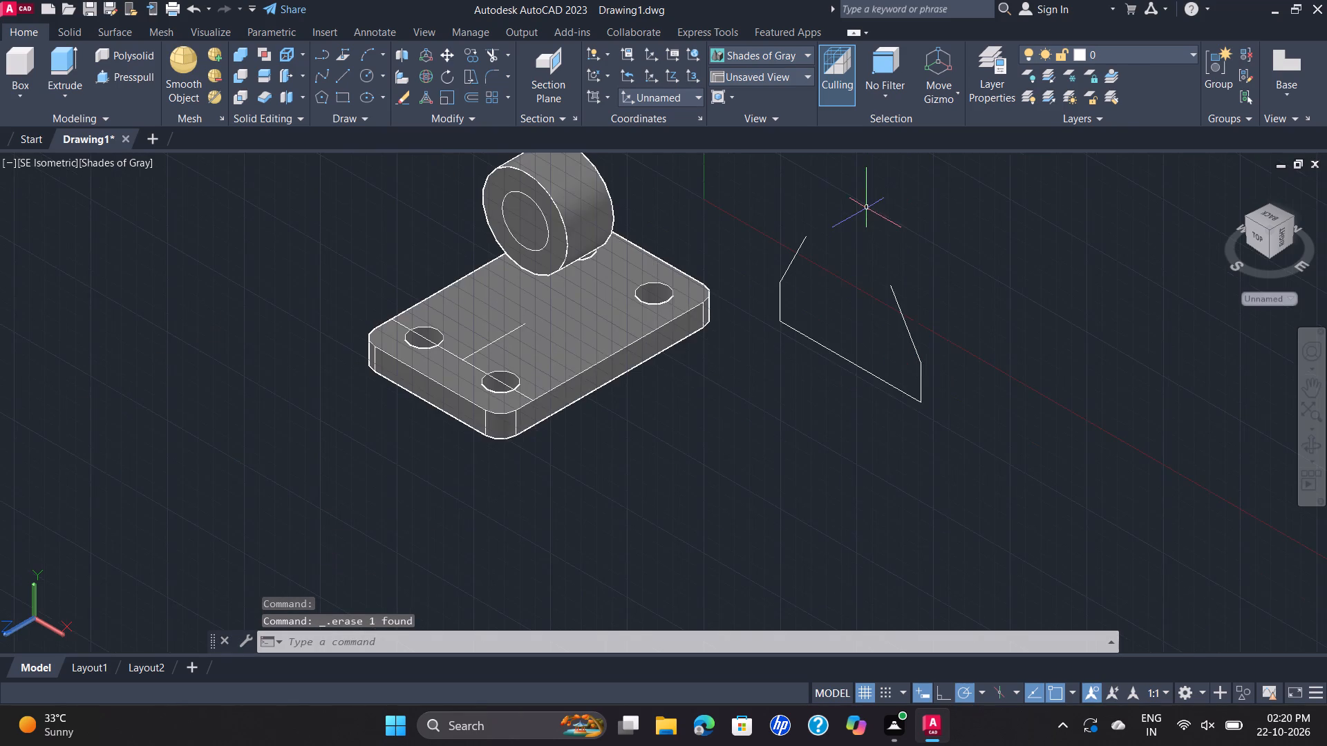
middle_drag(867, 211, 830, 319)
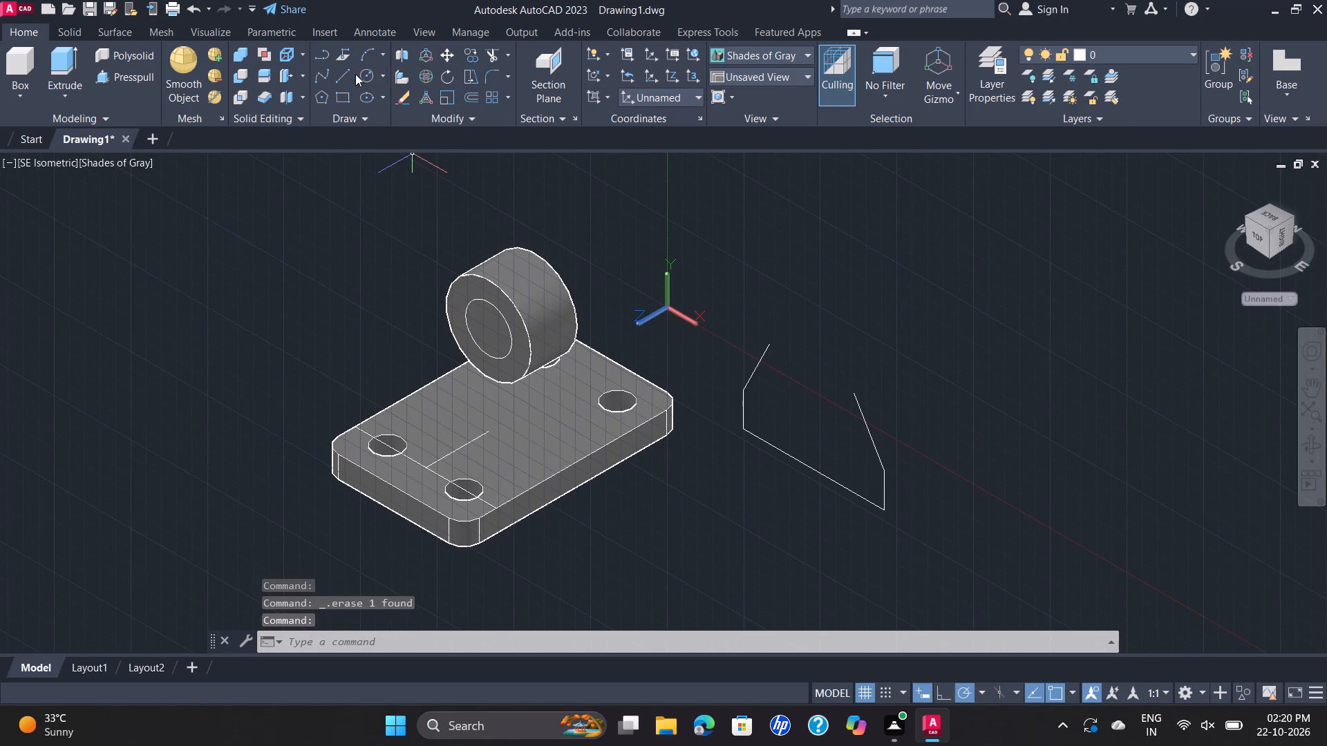
click(334, 80)
scroll(789, 328, up, 2)
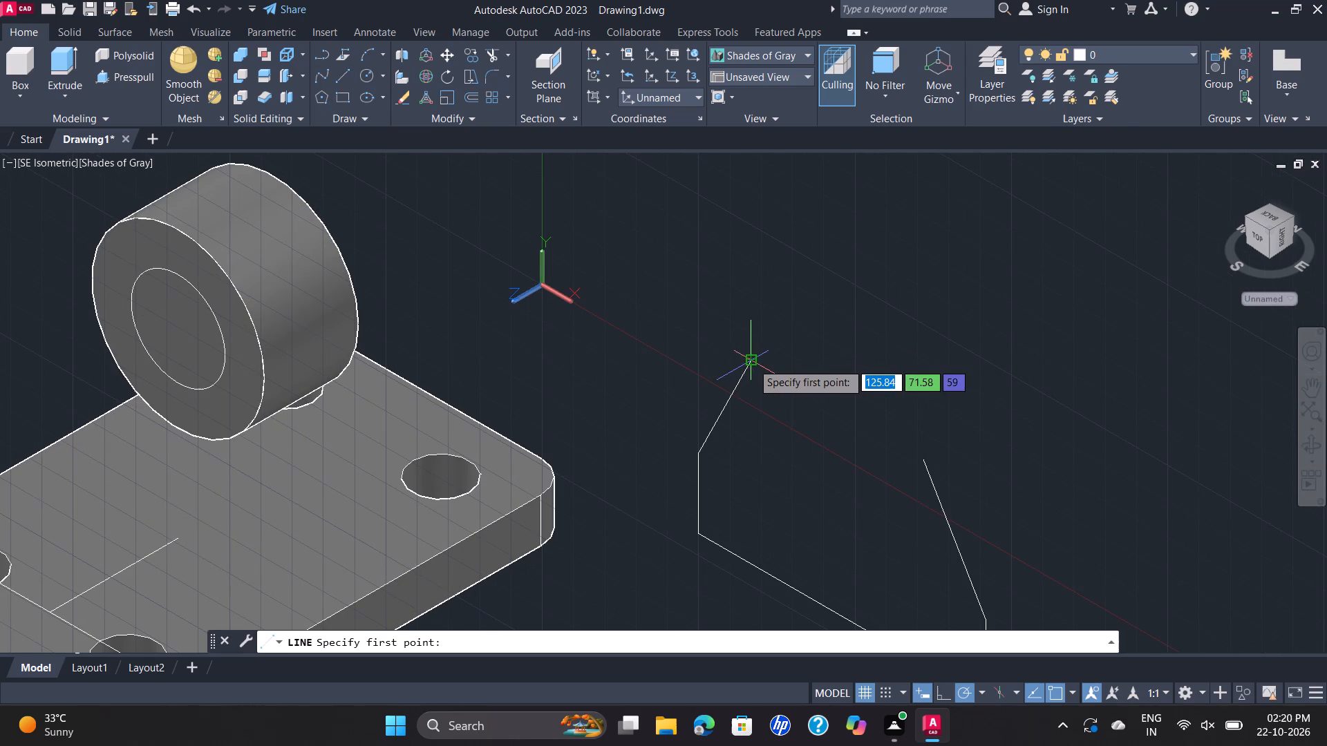
click(752, 363)
click(921, 462)
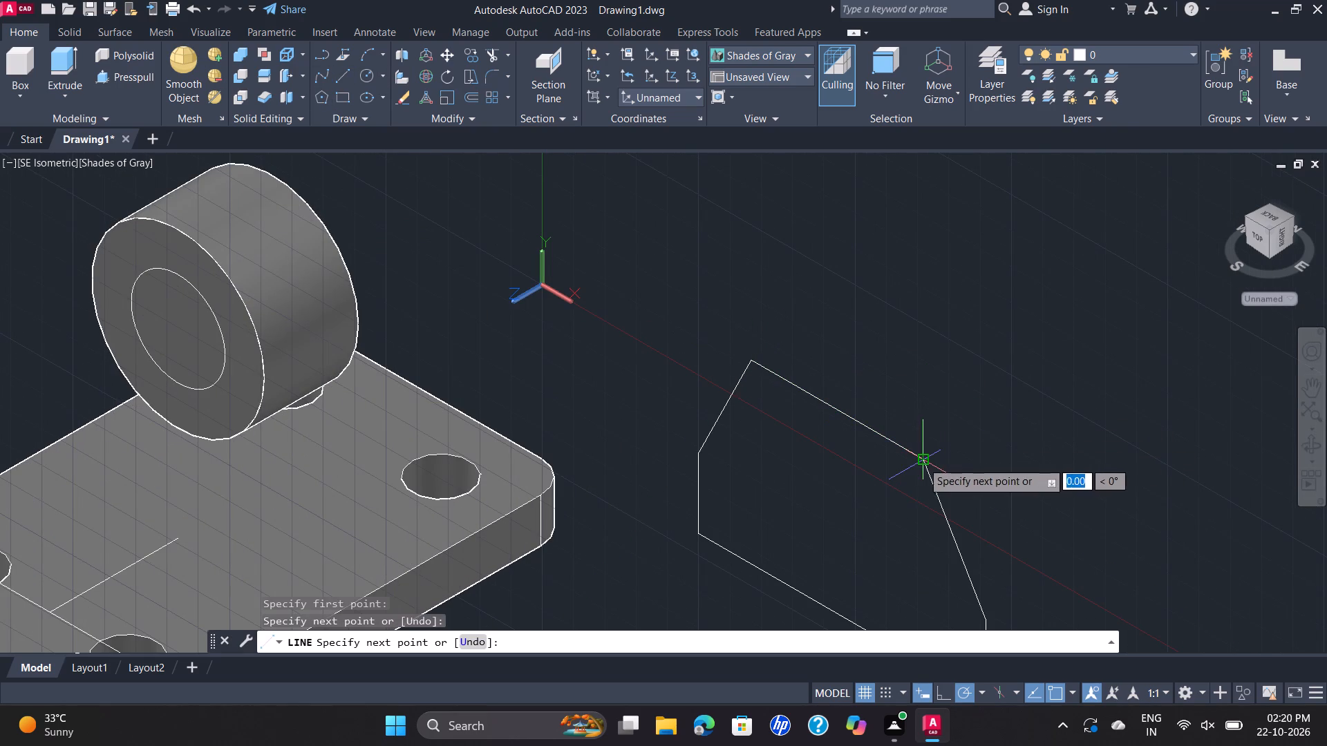
key(Escape)
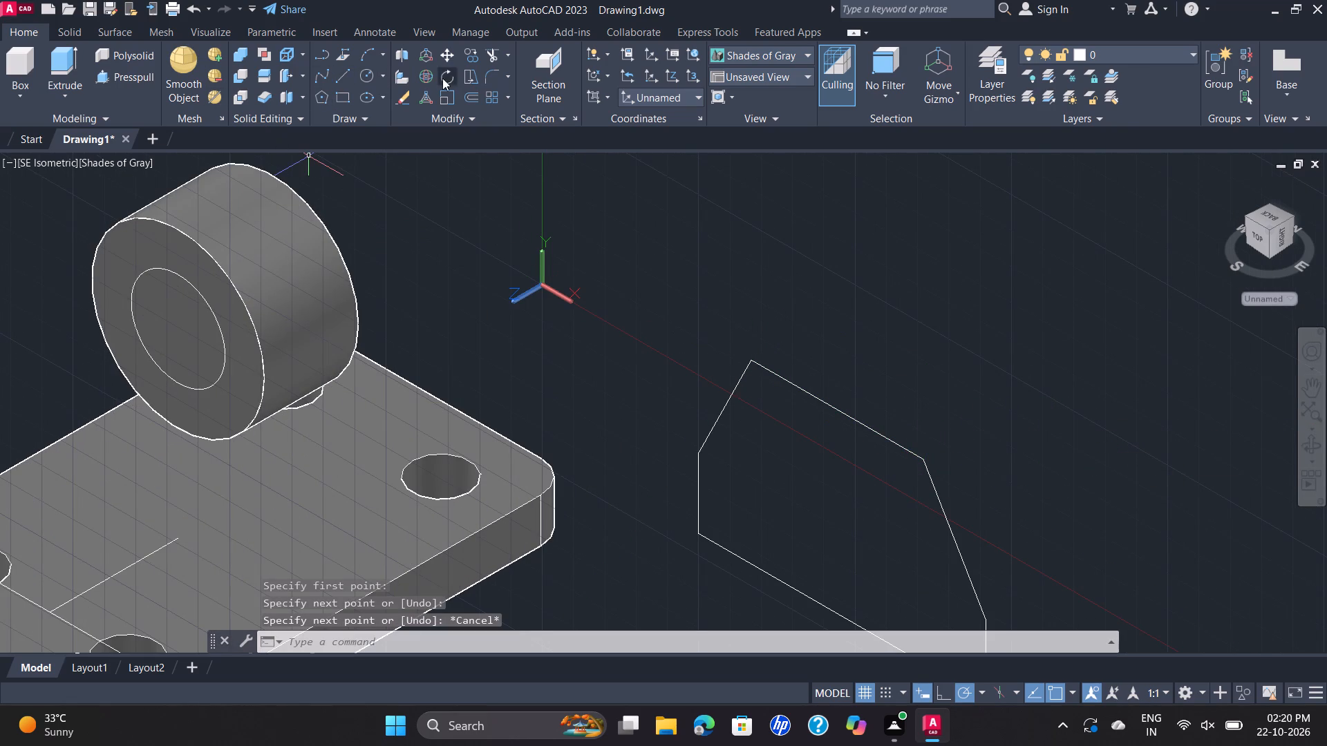
Draw a circle centred on the top line's midpoint, with its radius reaching the line's end.
click(364, 72)
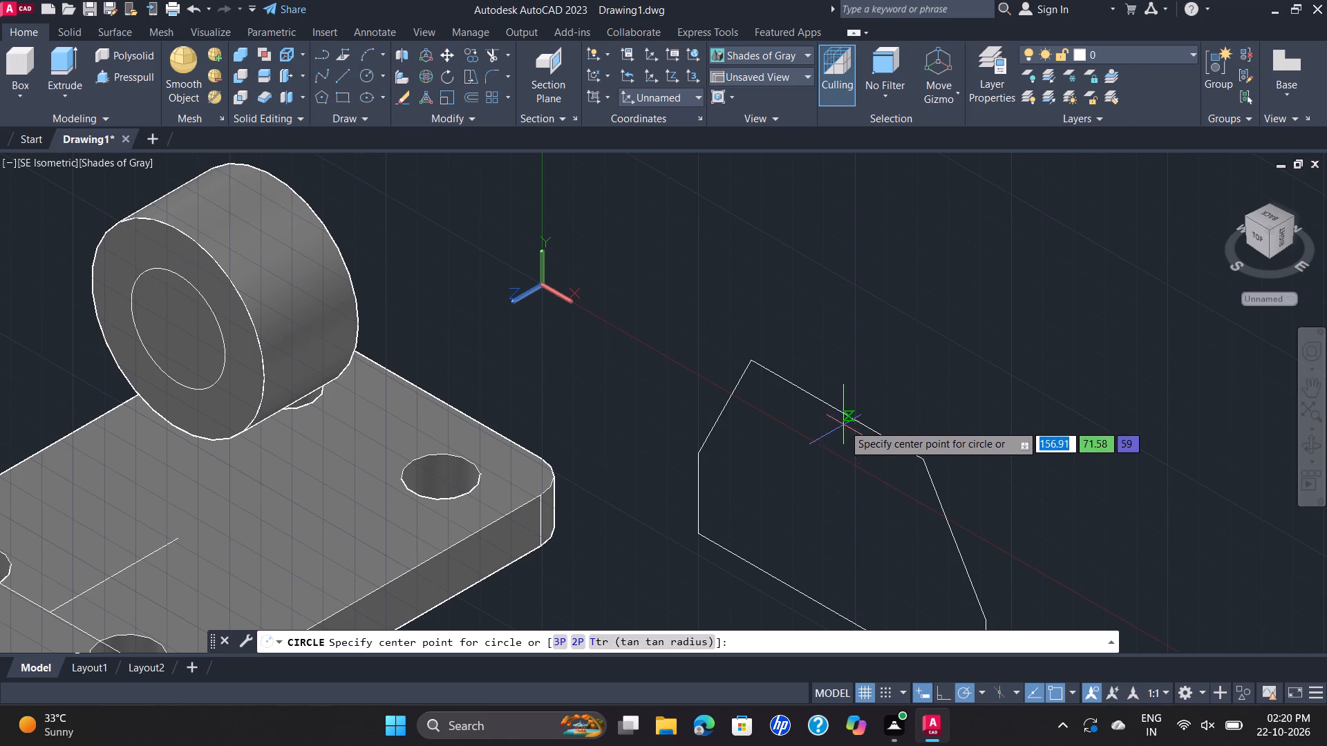
click(837, 412)
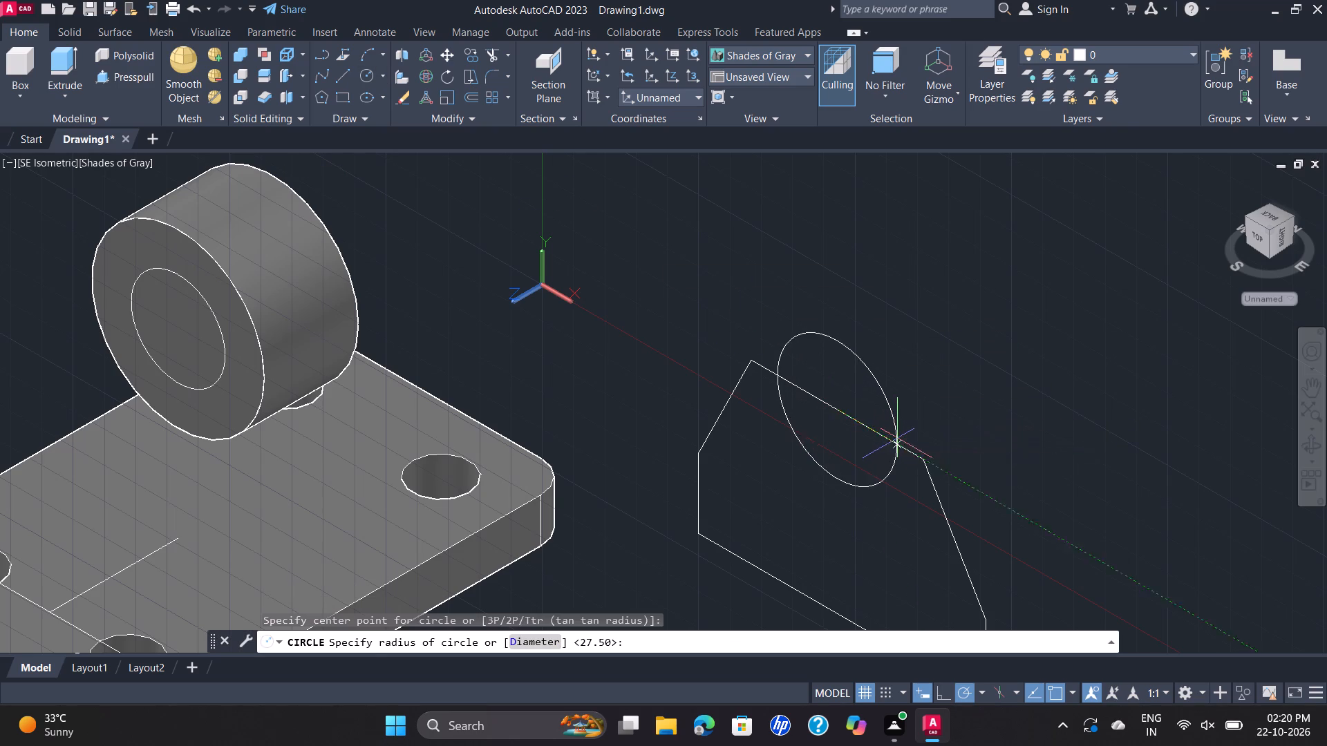
click(924, 463)
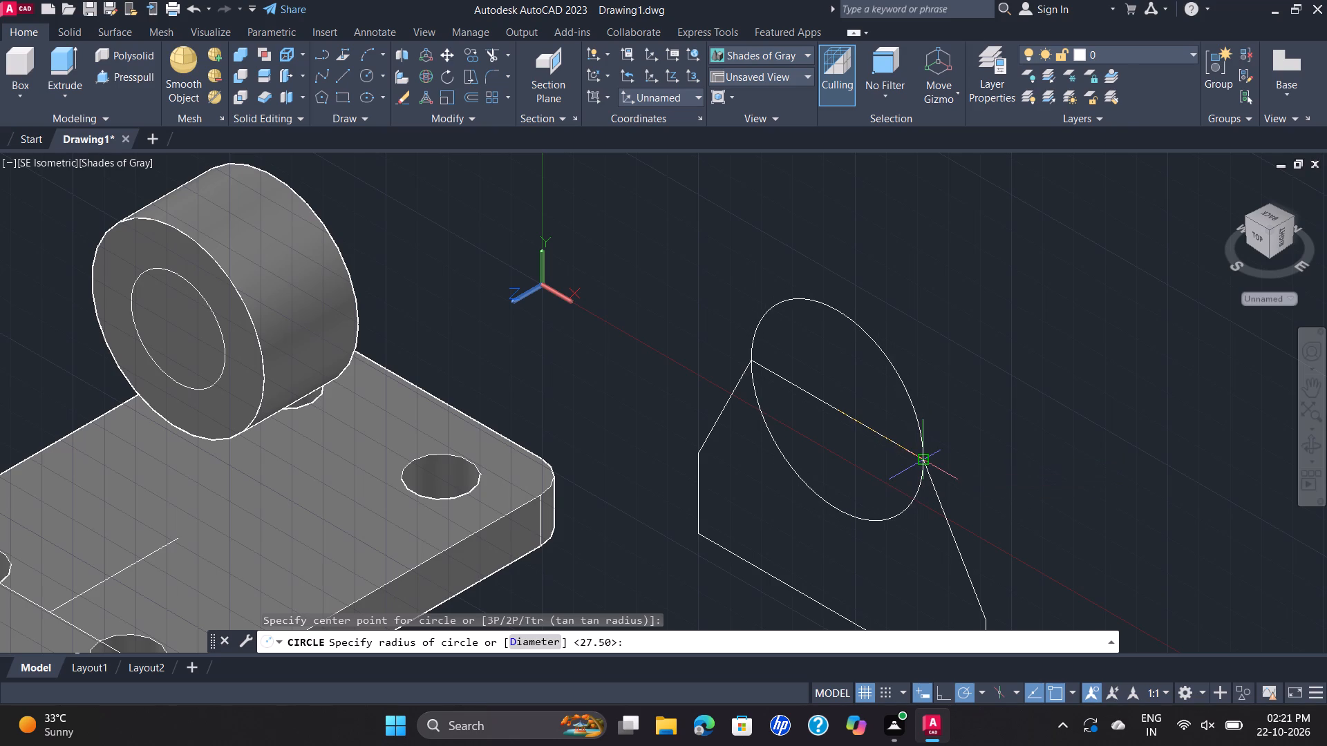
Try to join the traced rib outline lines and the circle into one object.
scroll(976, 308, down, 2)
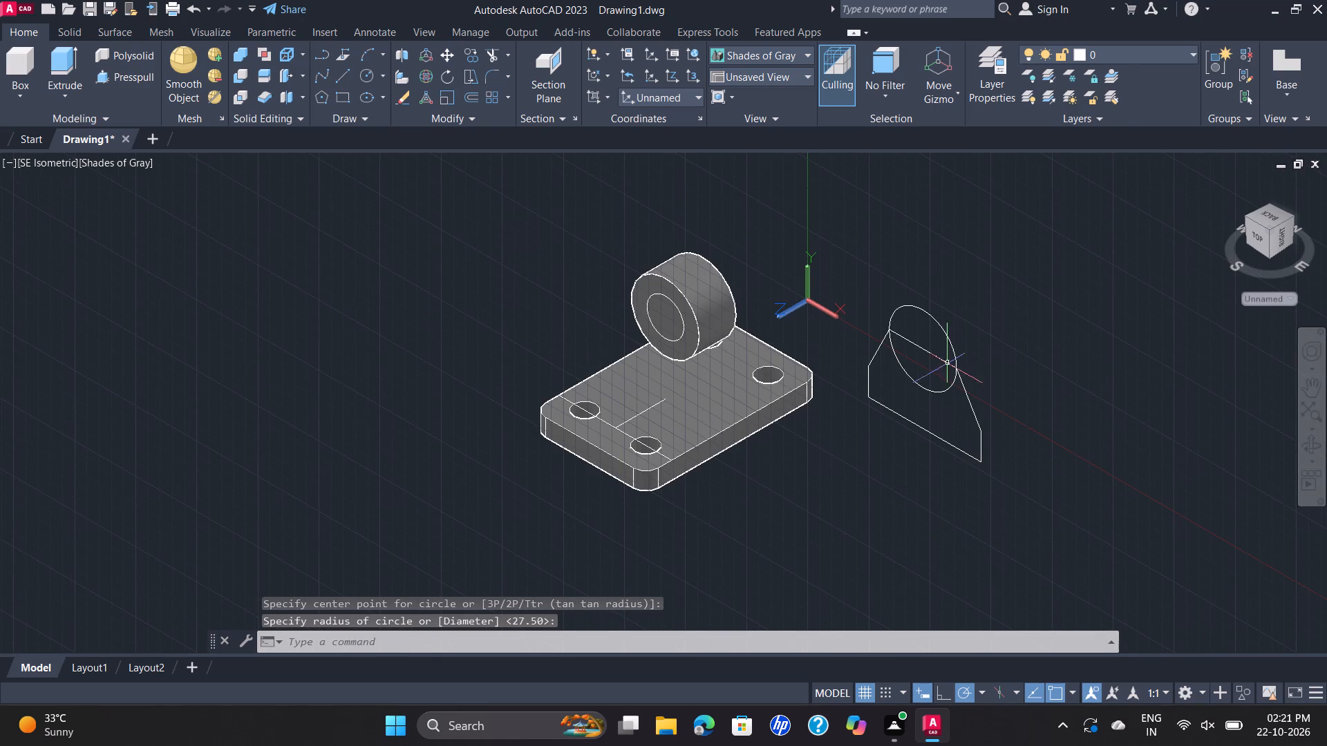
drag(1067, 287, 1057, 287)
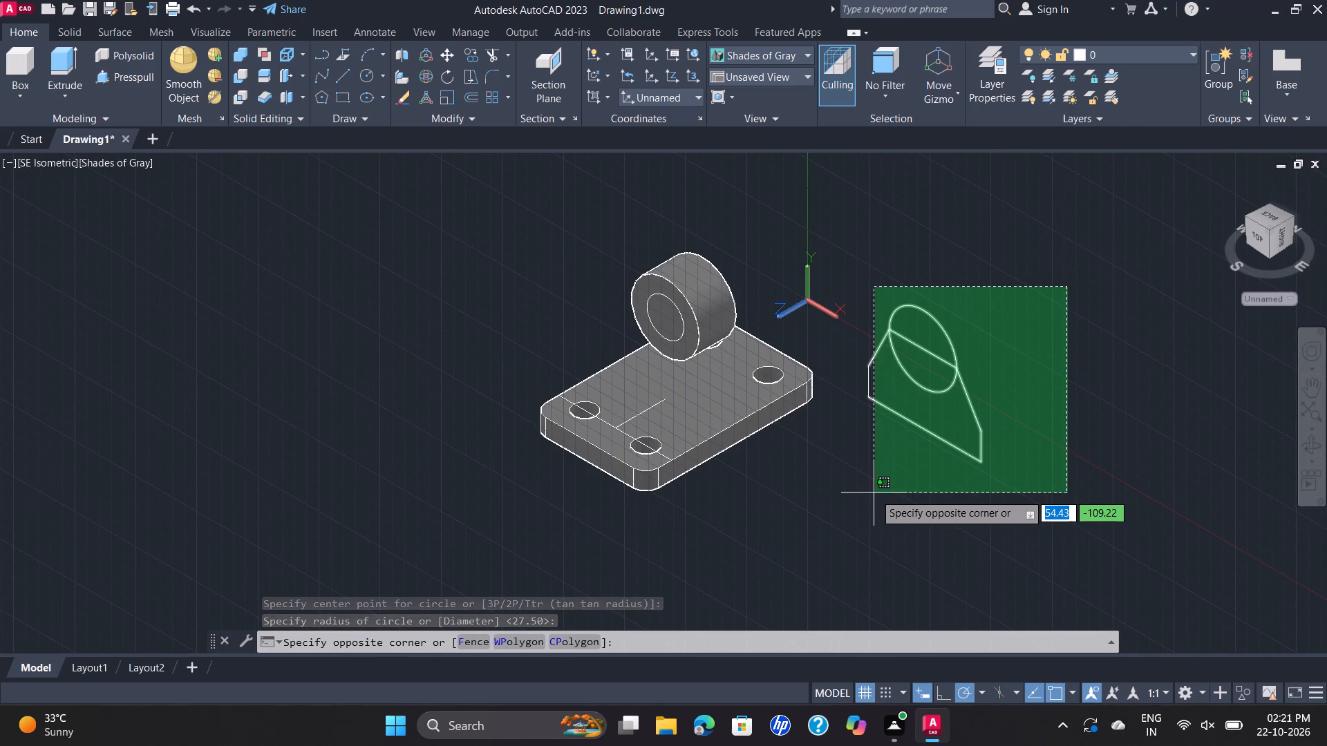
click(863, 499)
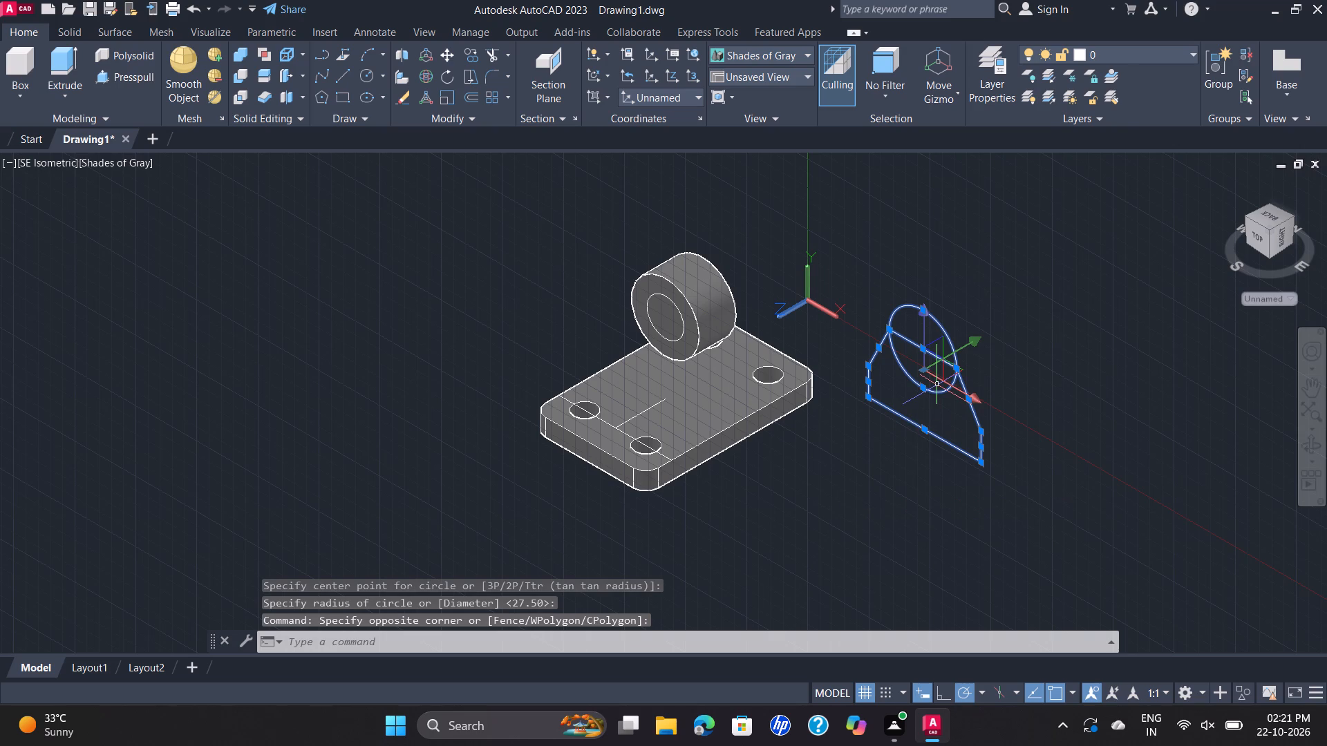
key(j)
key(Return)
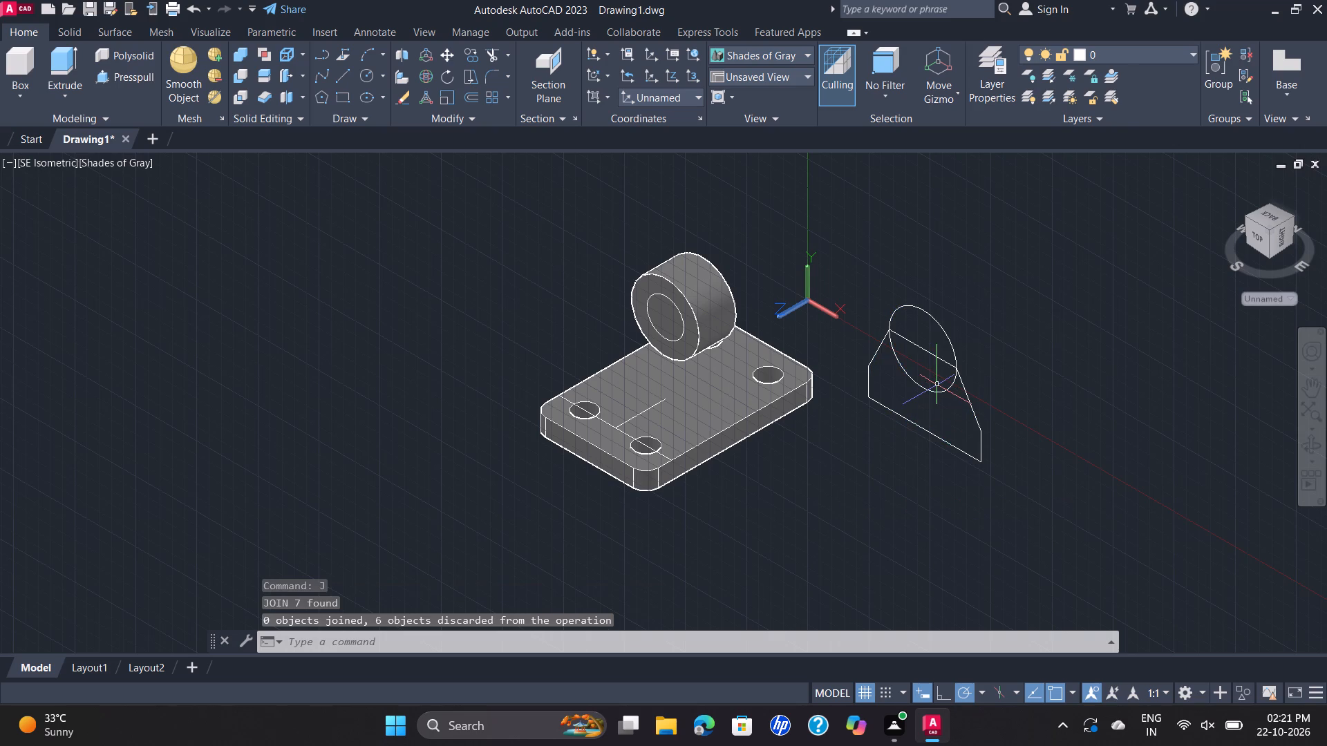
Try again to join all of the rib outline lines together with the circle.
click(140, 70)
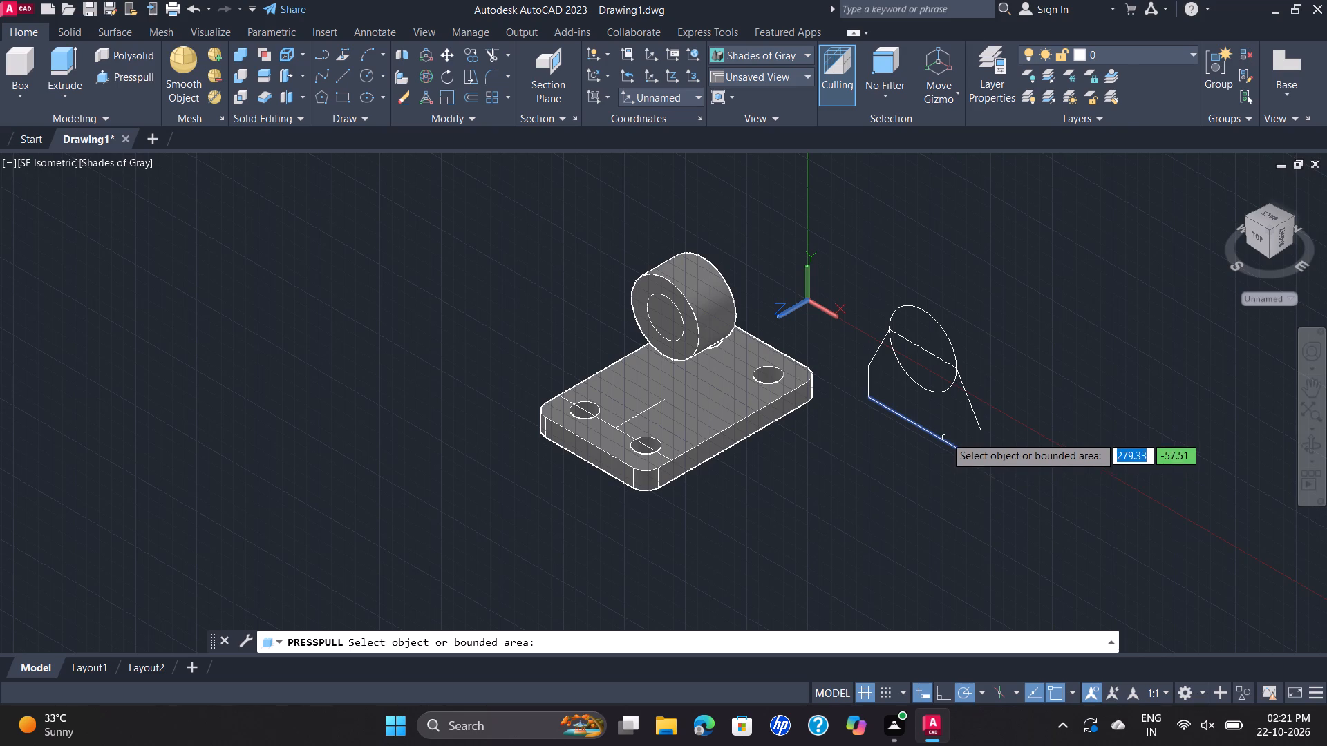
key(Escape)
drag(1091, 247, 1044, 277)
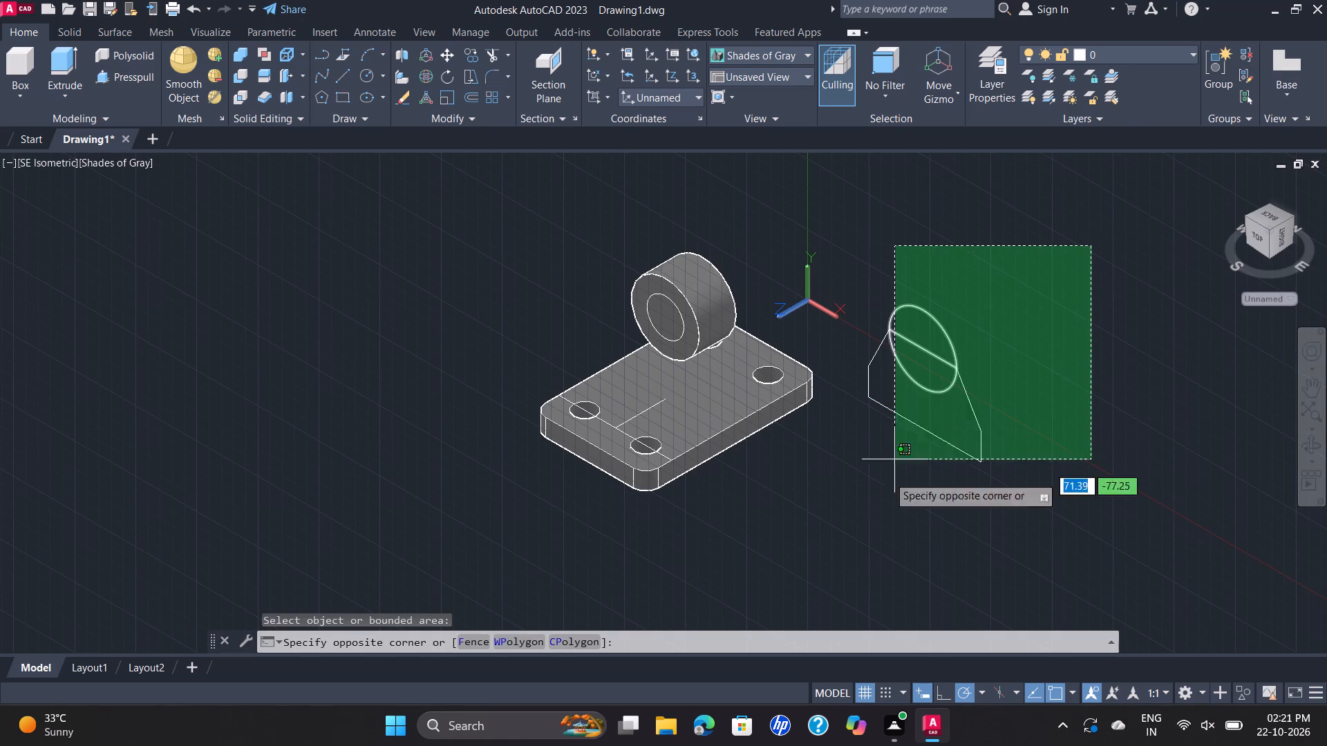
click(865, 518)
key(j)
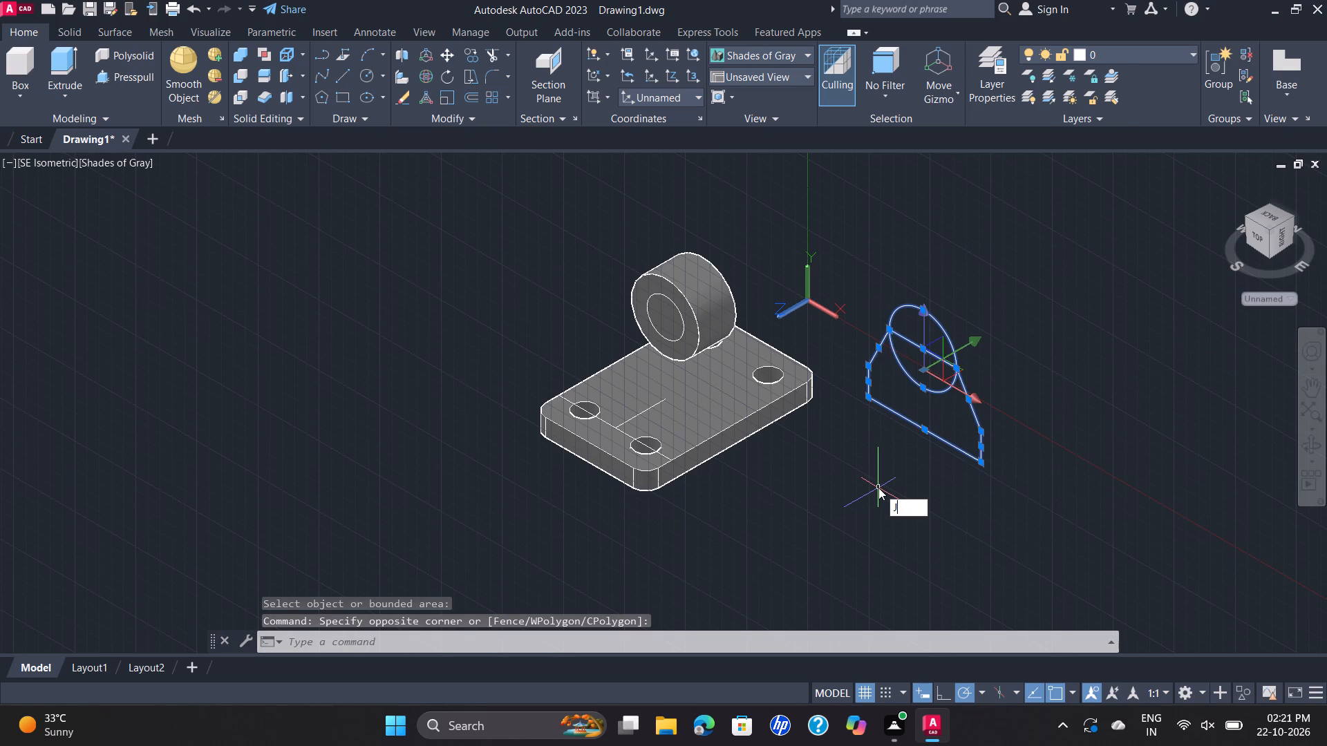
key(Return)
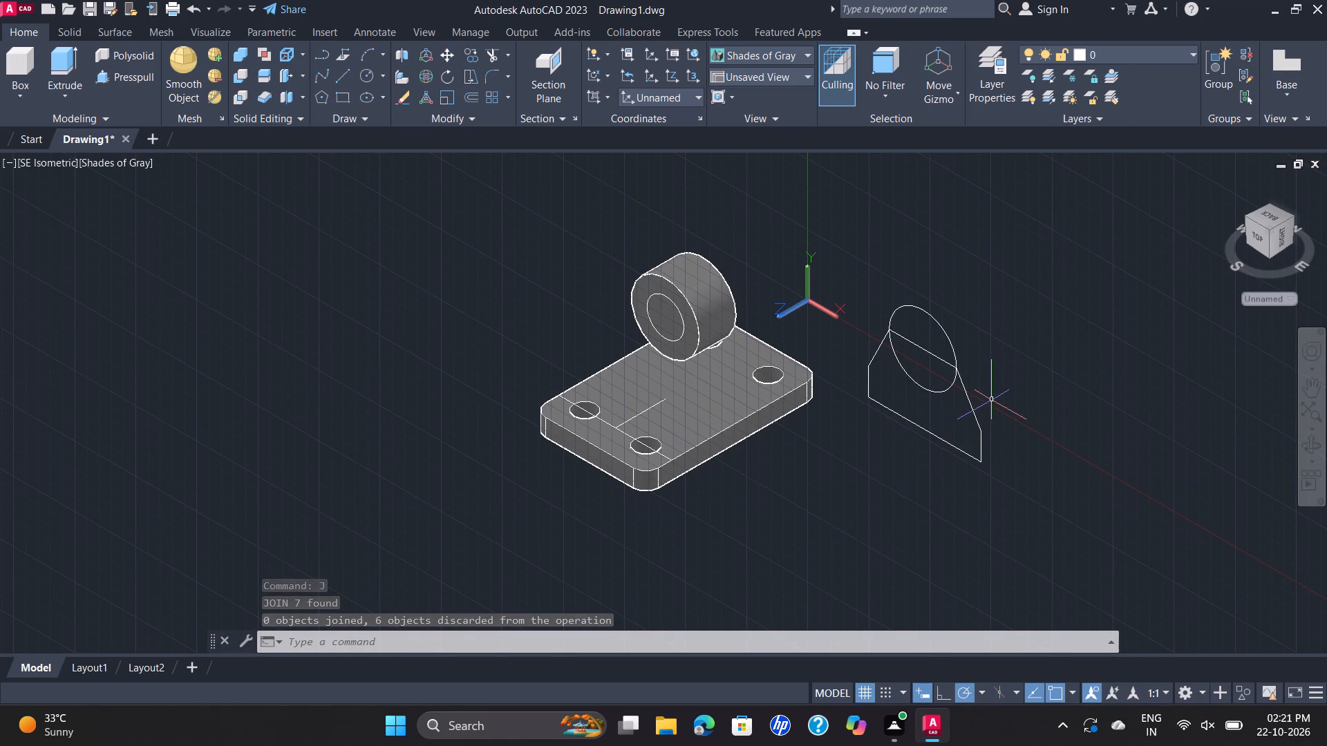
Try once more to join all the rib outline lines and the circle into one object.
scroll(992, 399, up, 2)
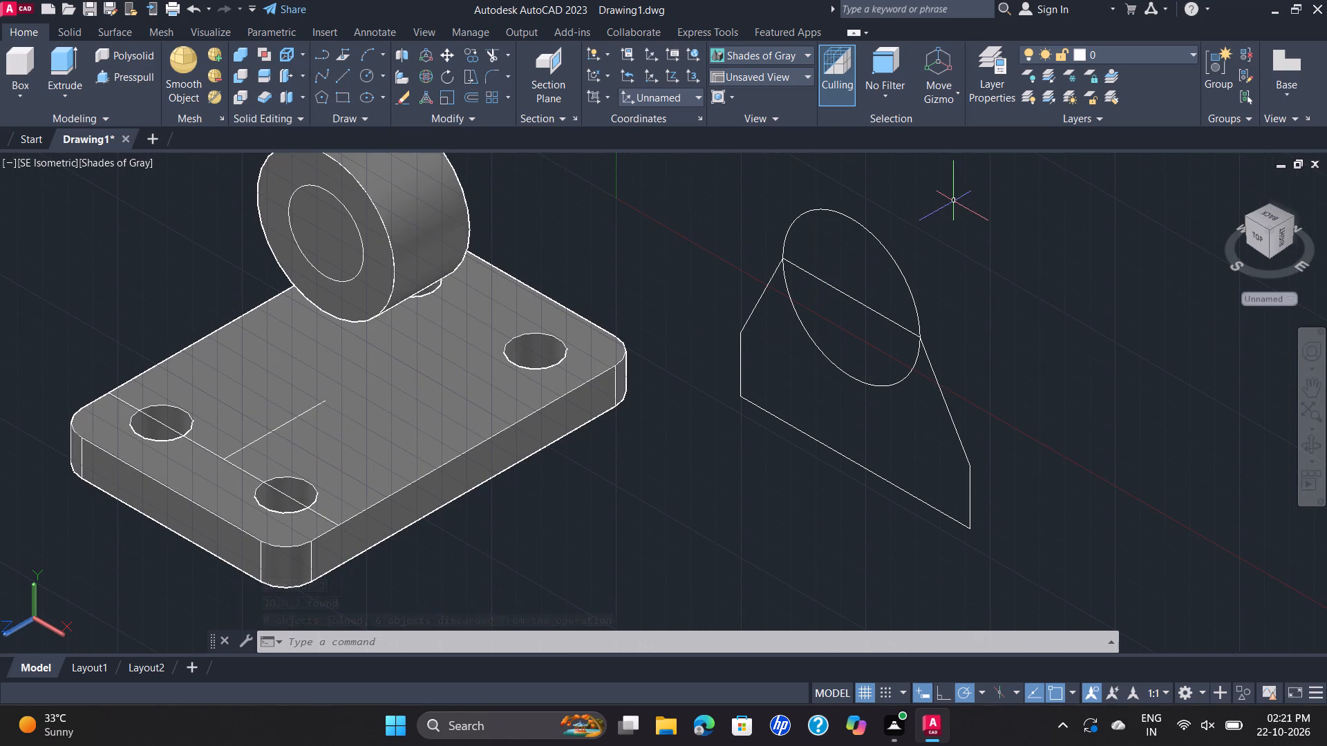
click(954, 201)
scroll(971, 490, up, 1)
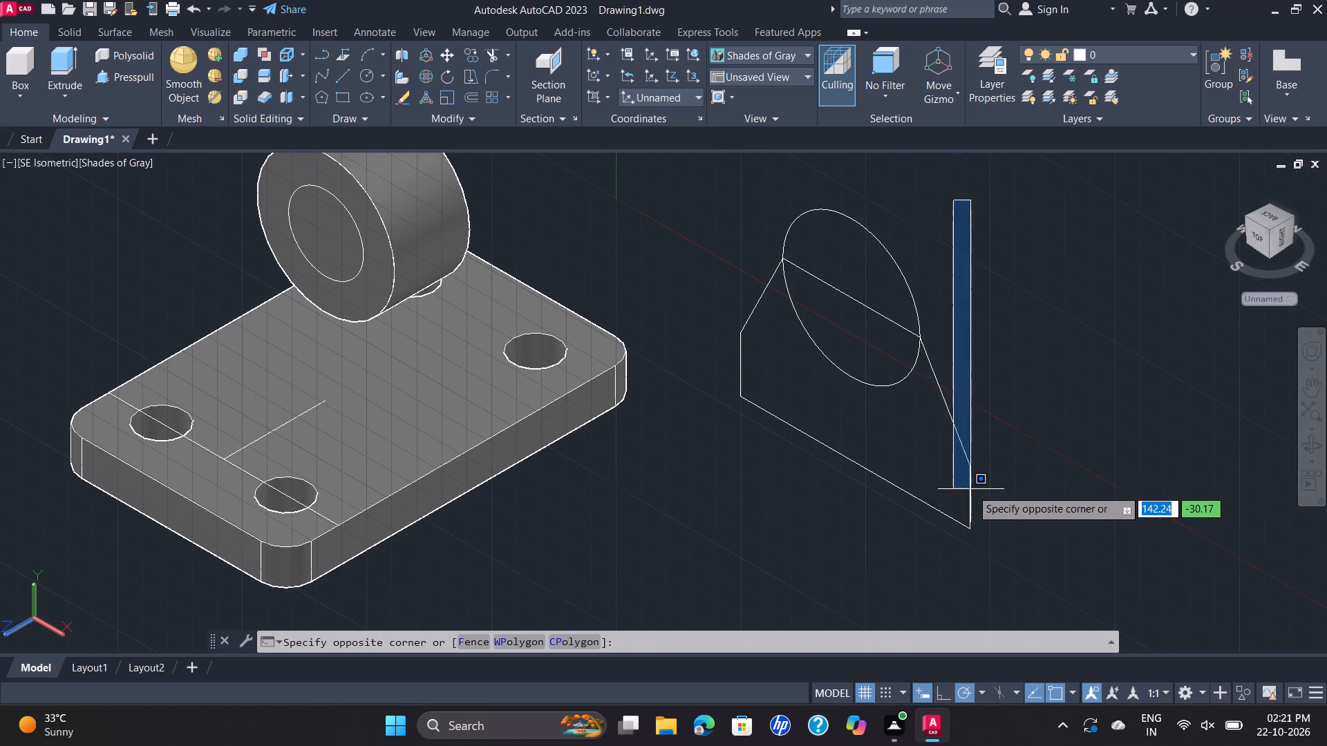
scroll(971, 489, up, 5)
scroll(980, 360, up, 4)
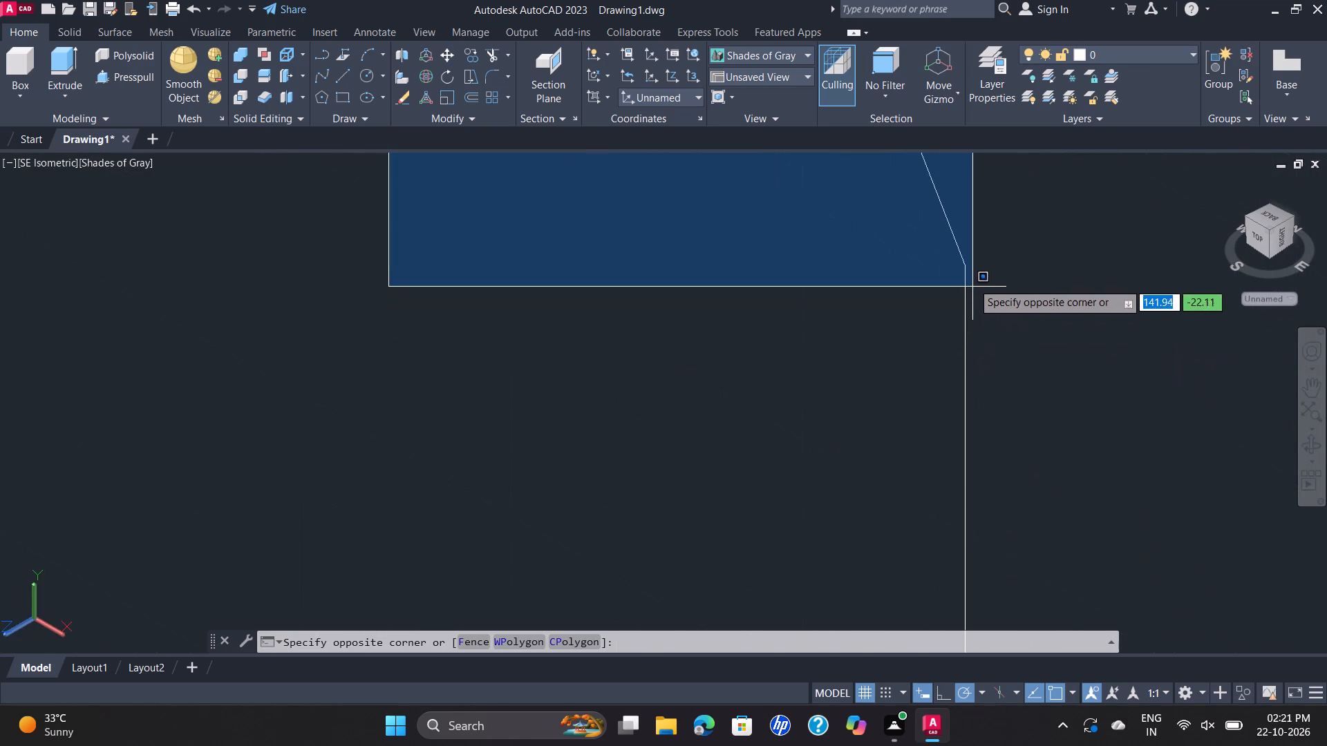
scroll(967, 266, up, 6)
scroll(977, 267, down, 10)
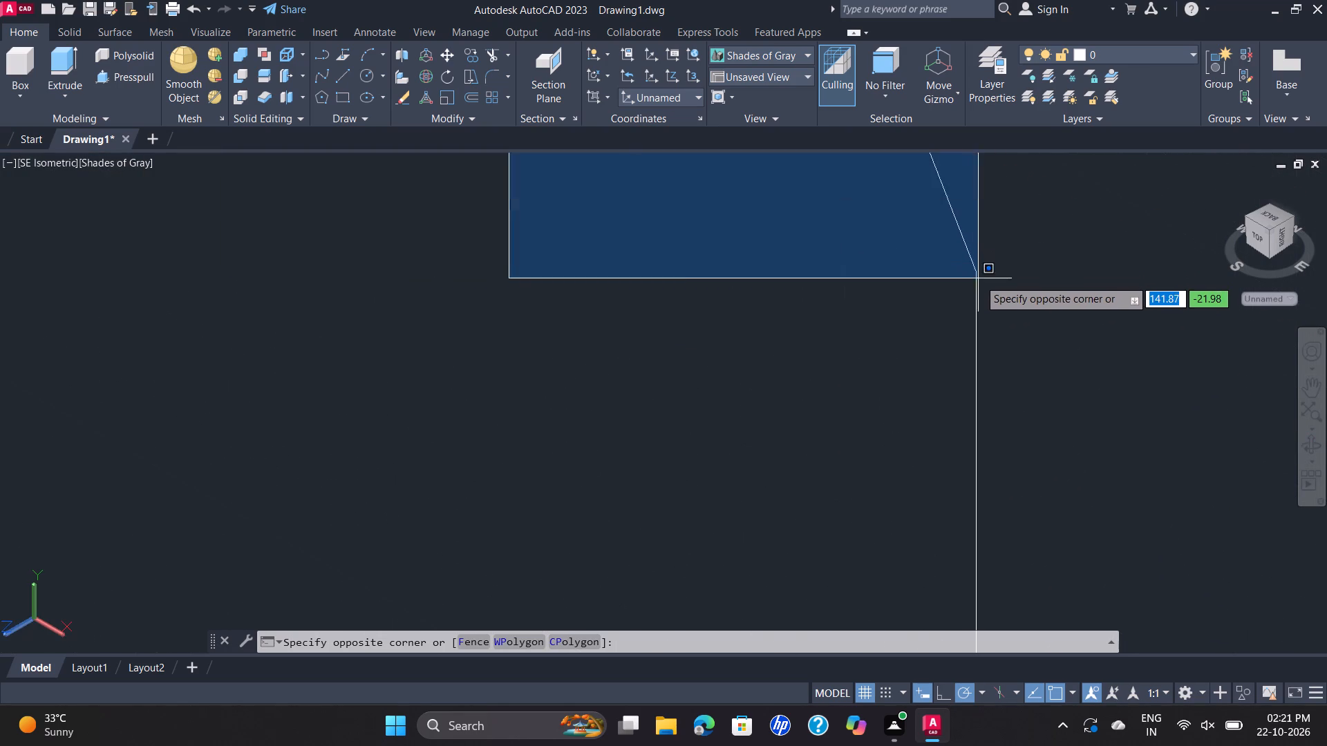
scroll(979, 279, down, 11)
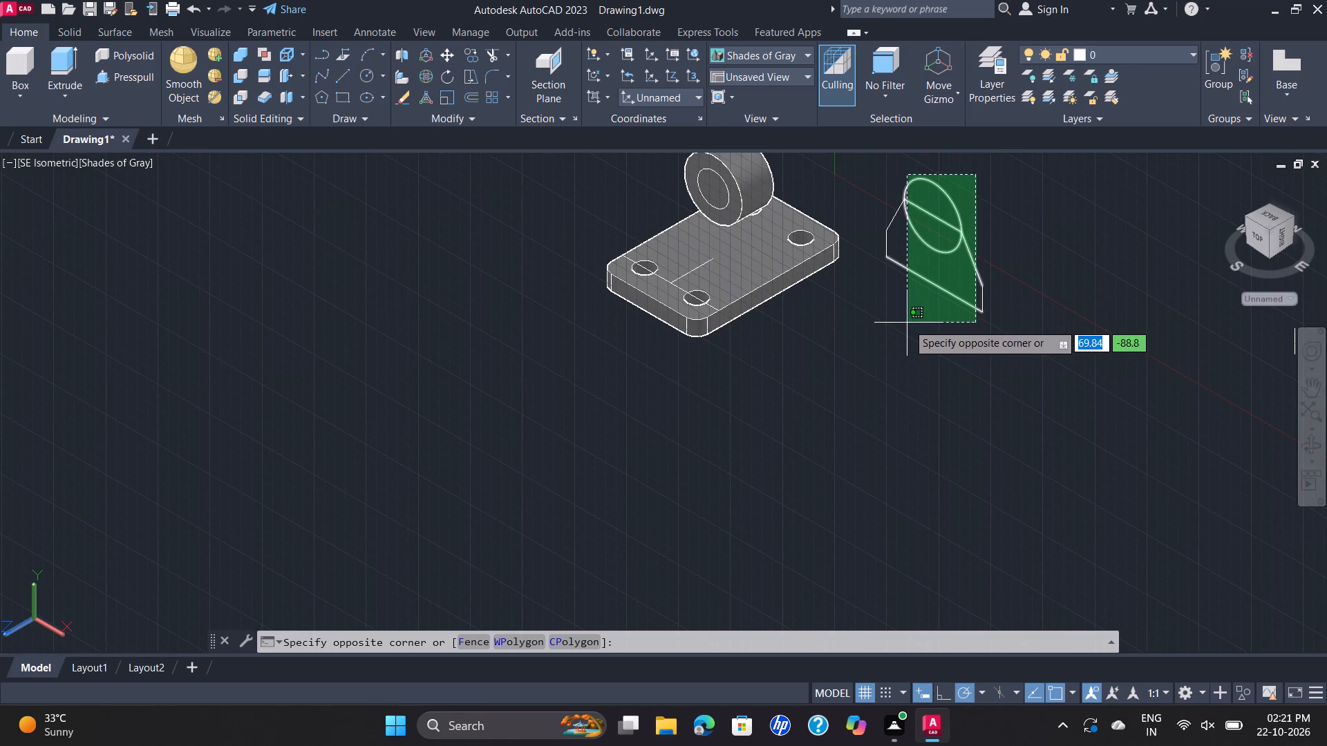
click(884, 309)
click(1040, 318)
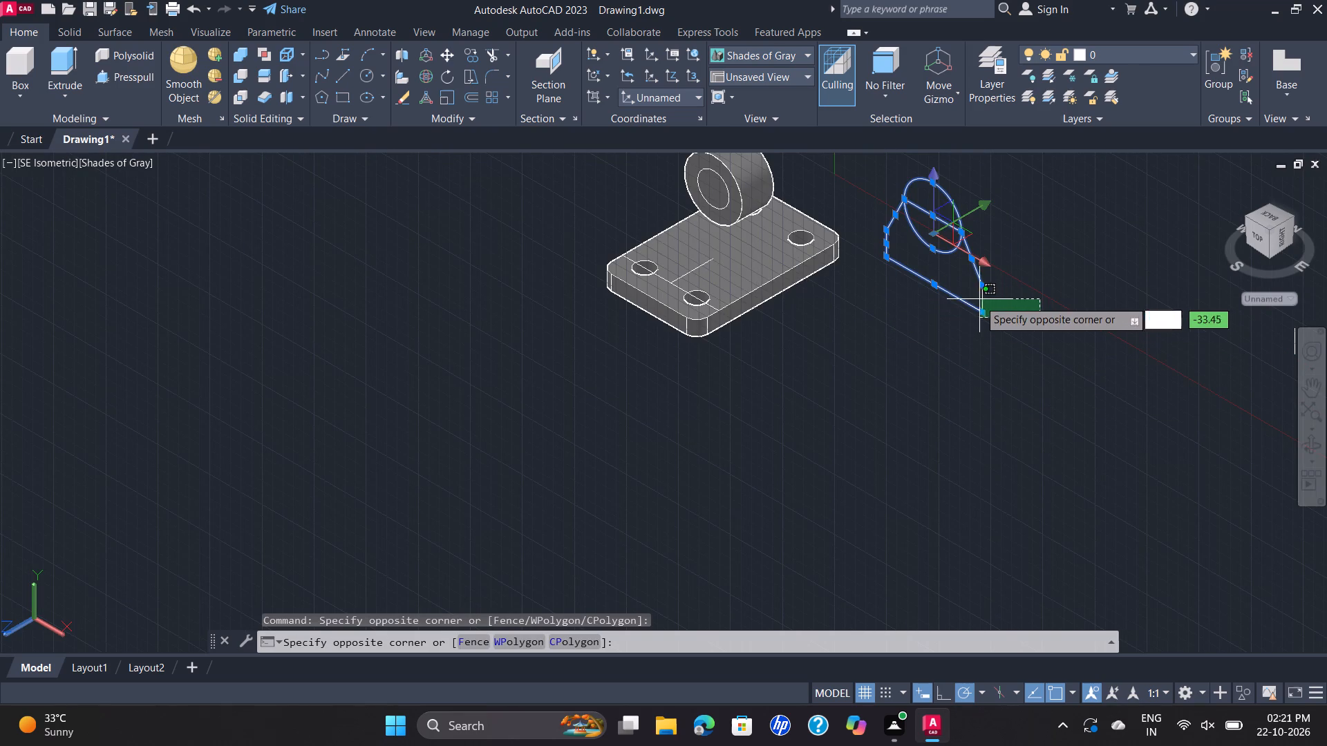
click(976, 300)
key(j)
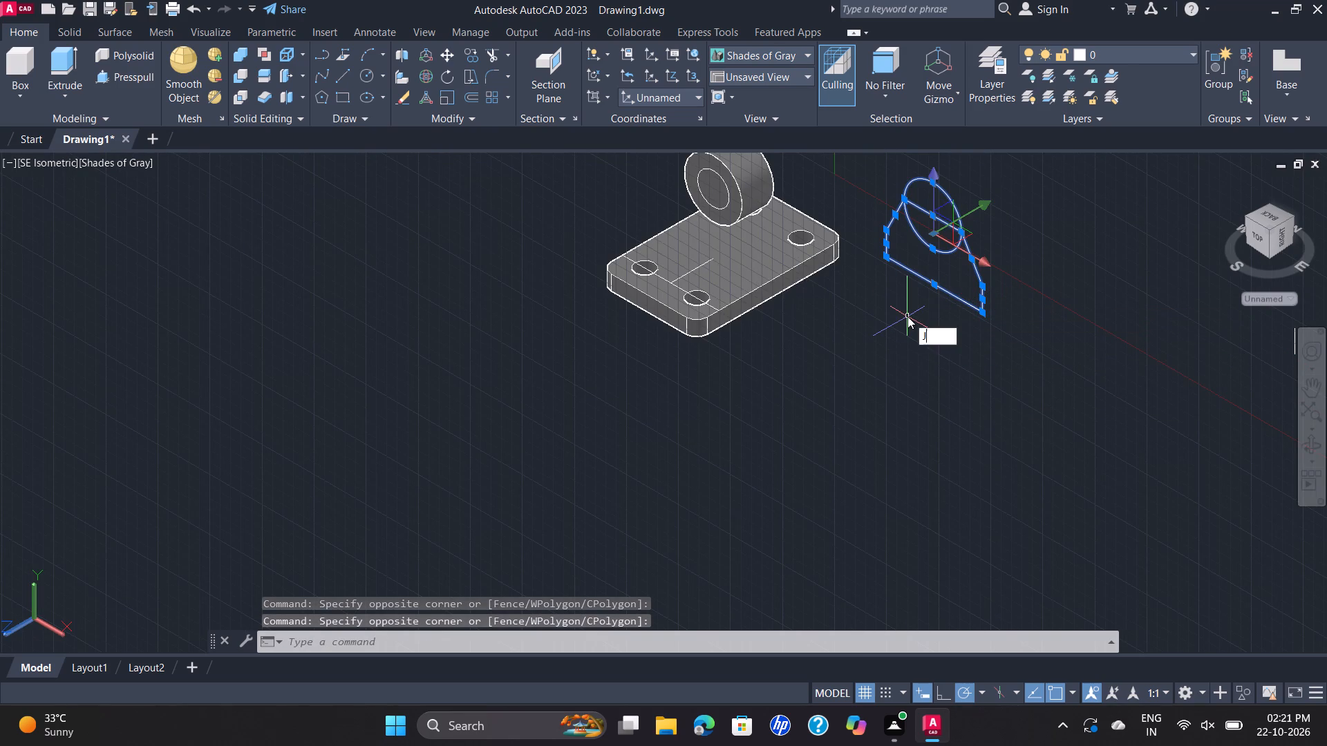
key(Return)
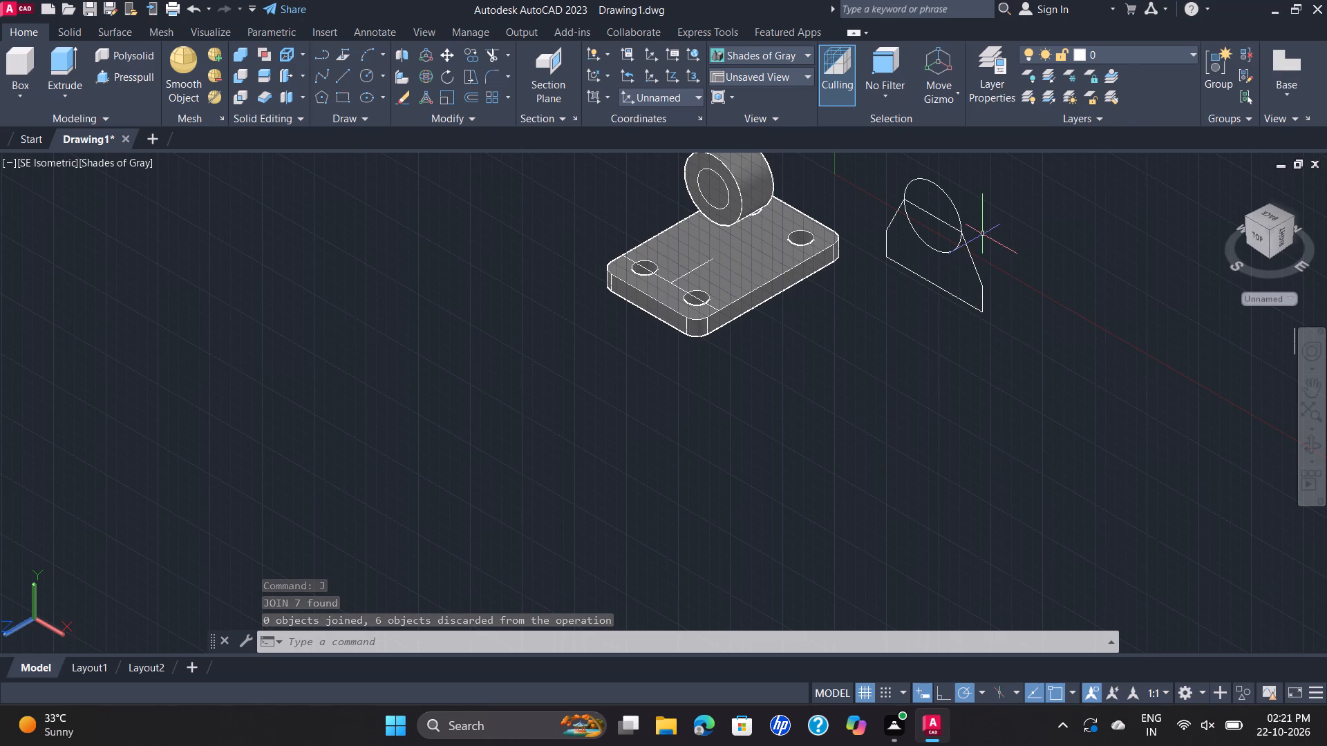
Erase the circle and the line across the top of the separate rib outline.
middle_drag(978, 233, 970, 370)
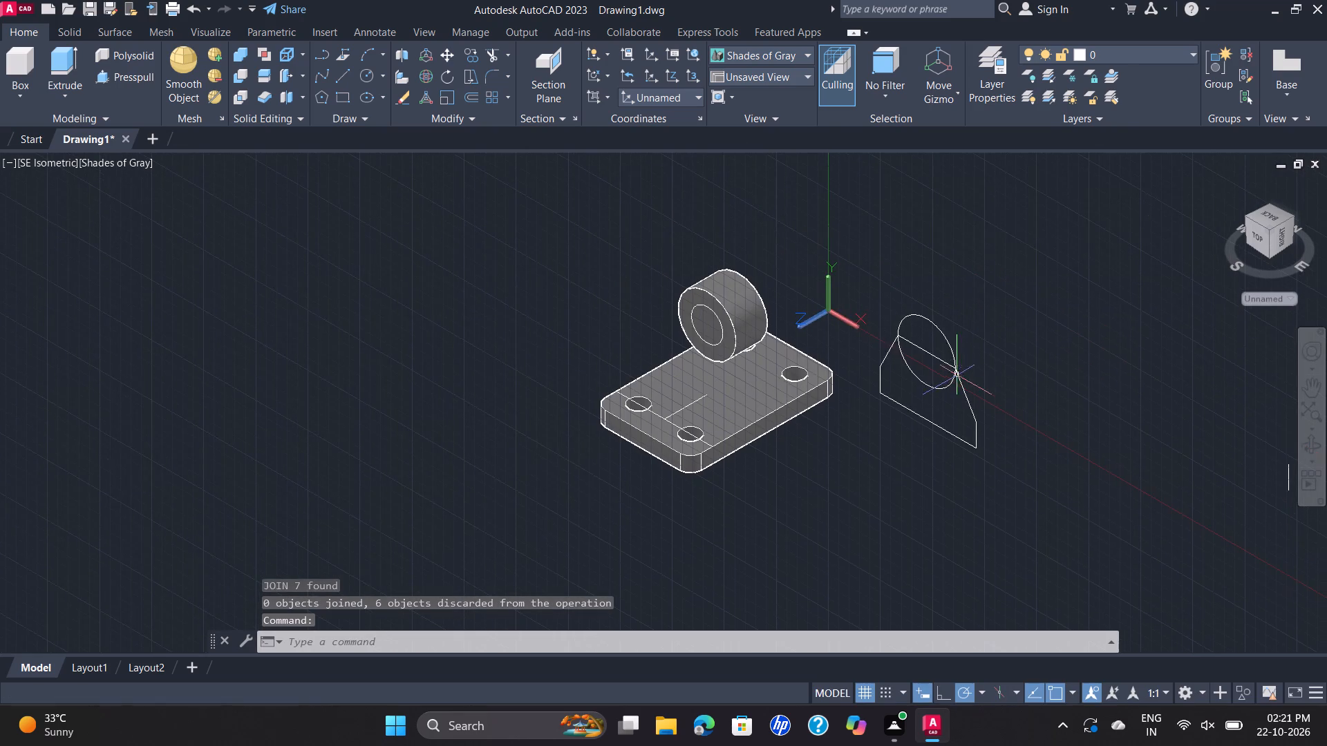
scroll(954, 376, up, 3)
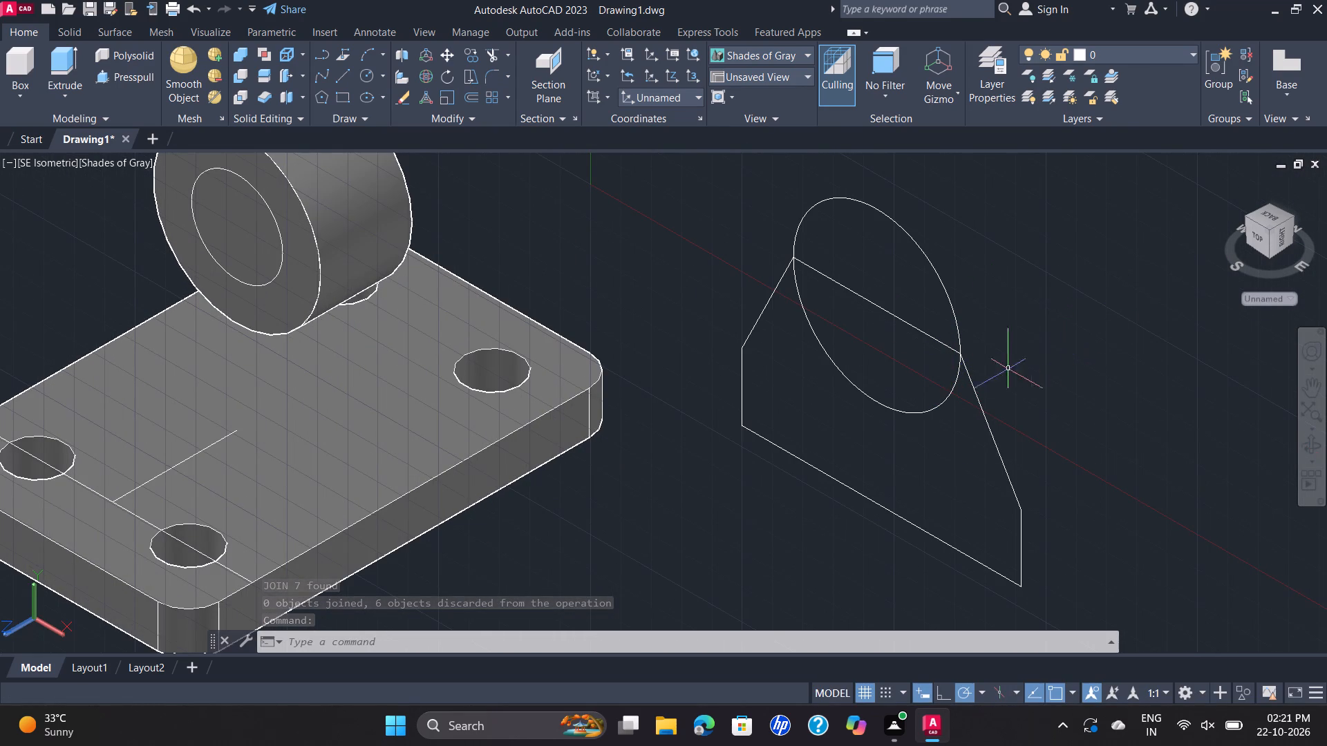
click(930, 265)
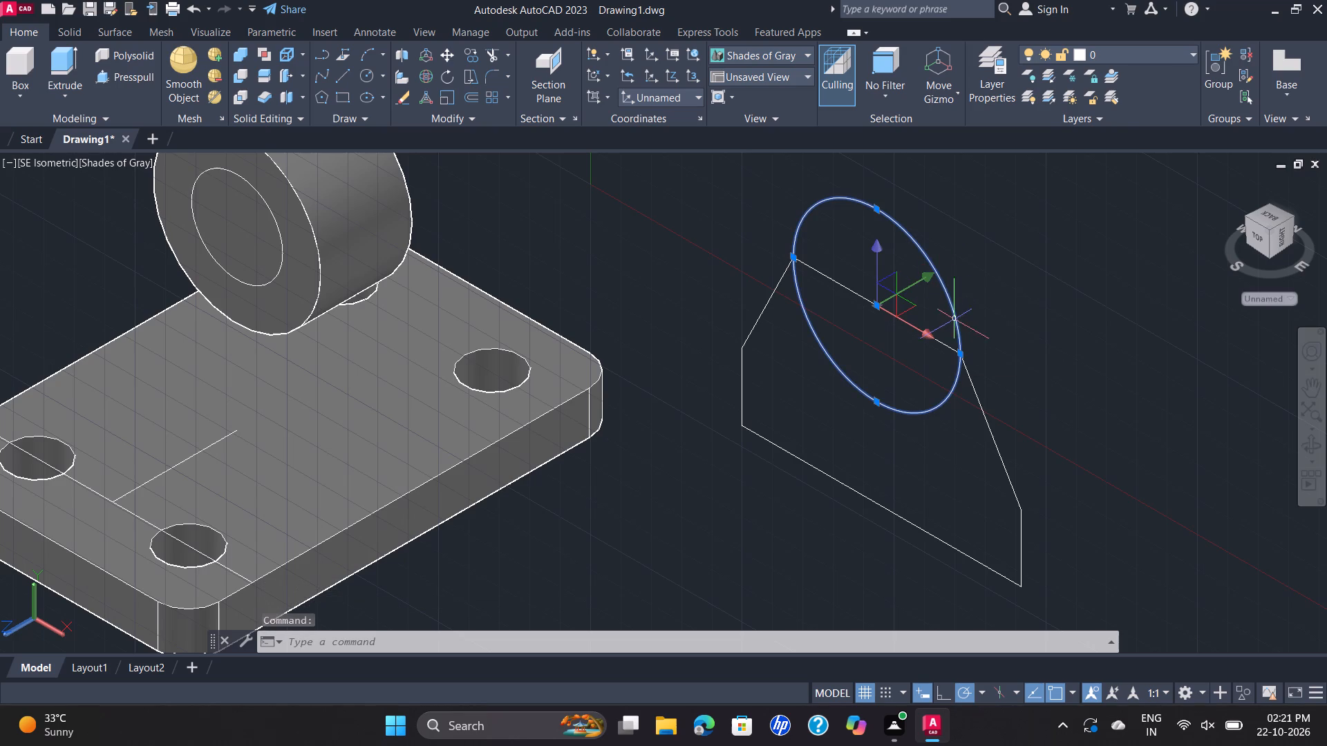
key(Escape)
key(grave)
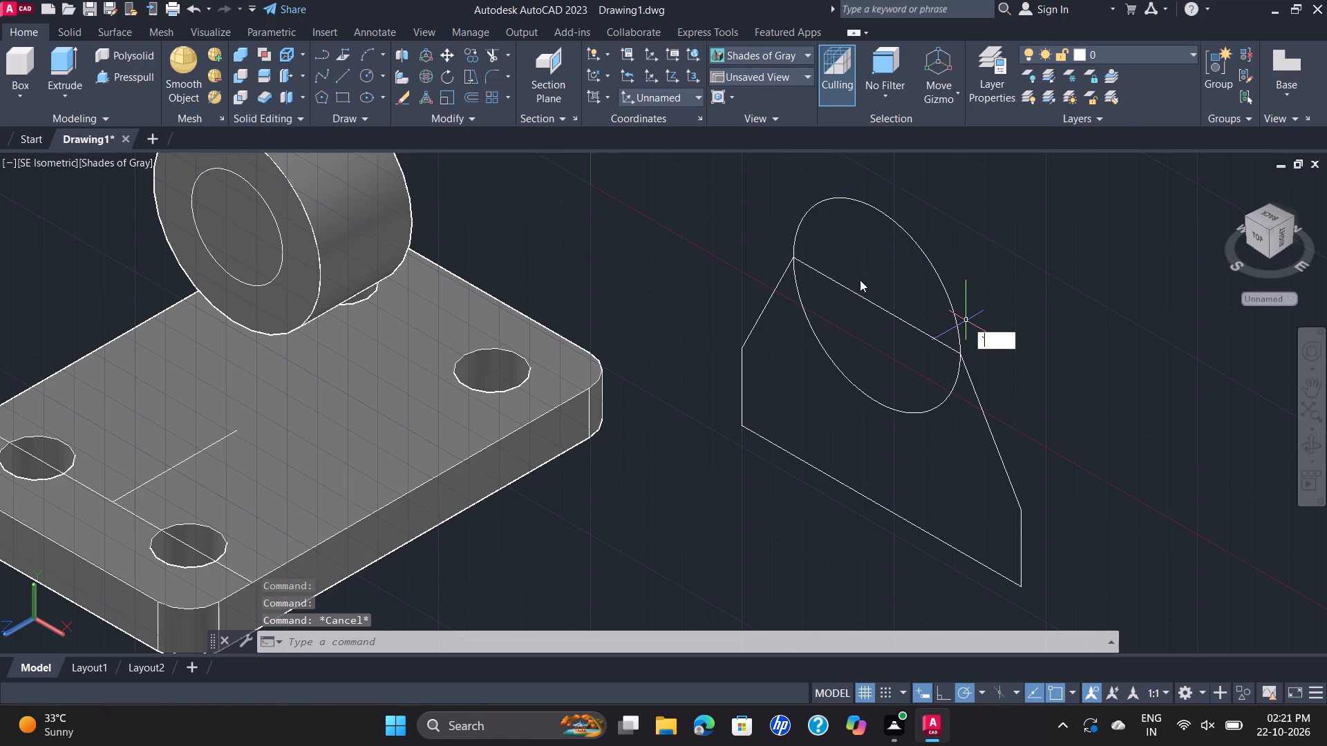
key(grave)
key(Escape)
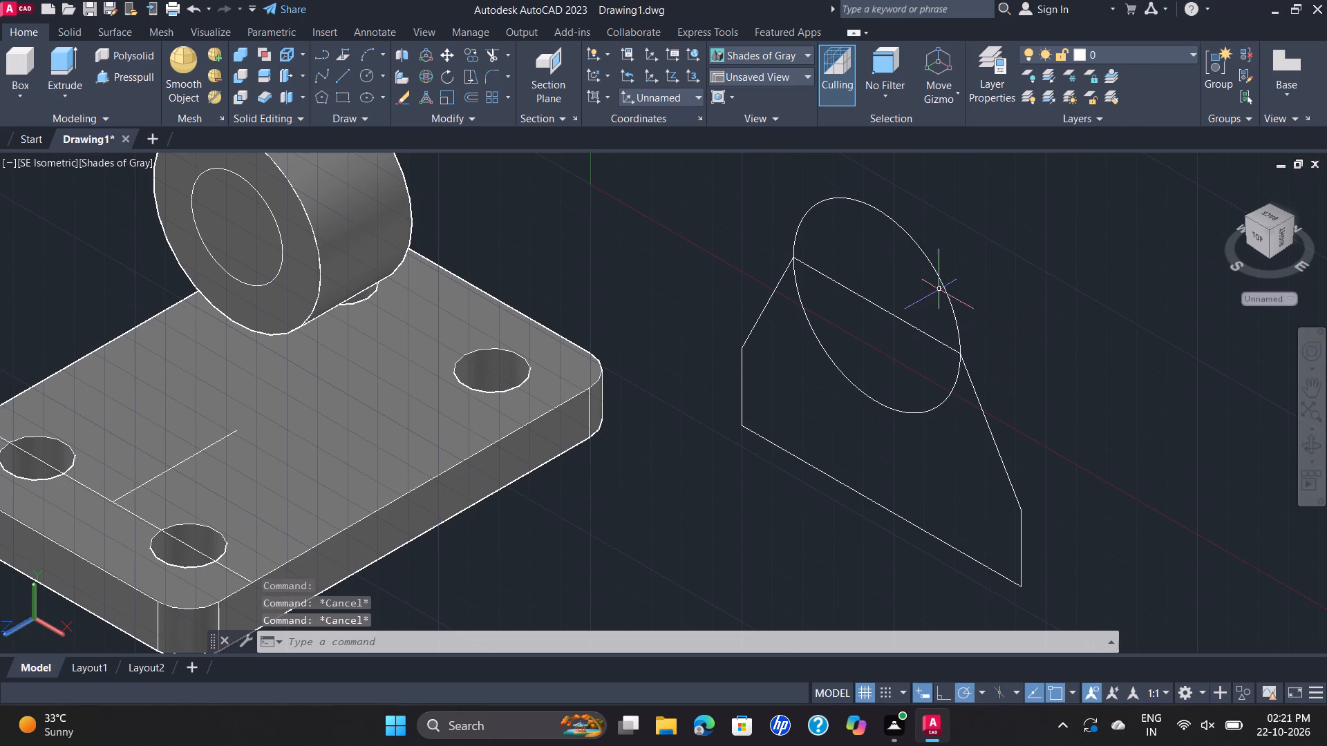
click(946, 289)
key(Escape)
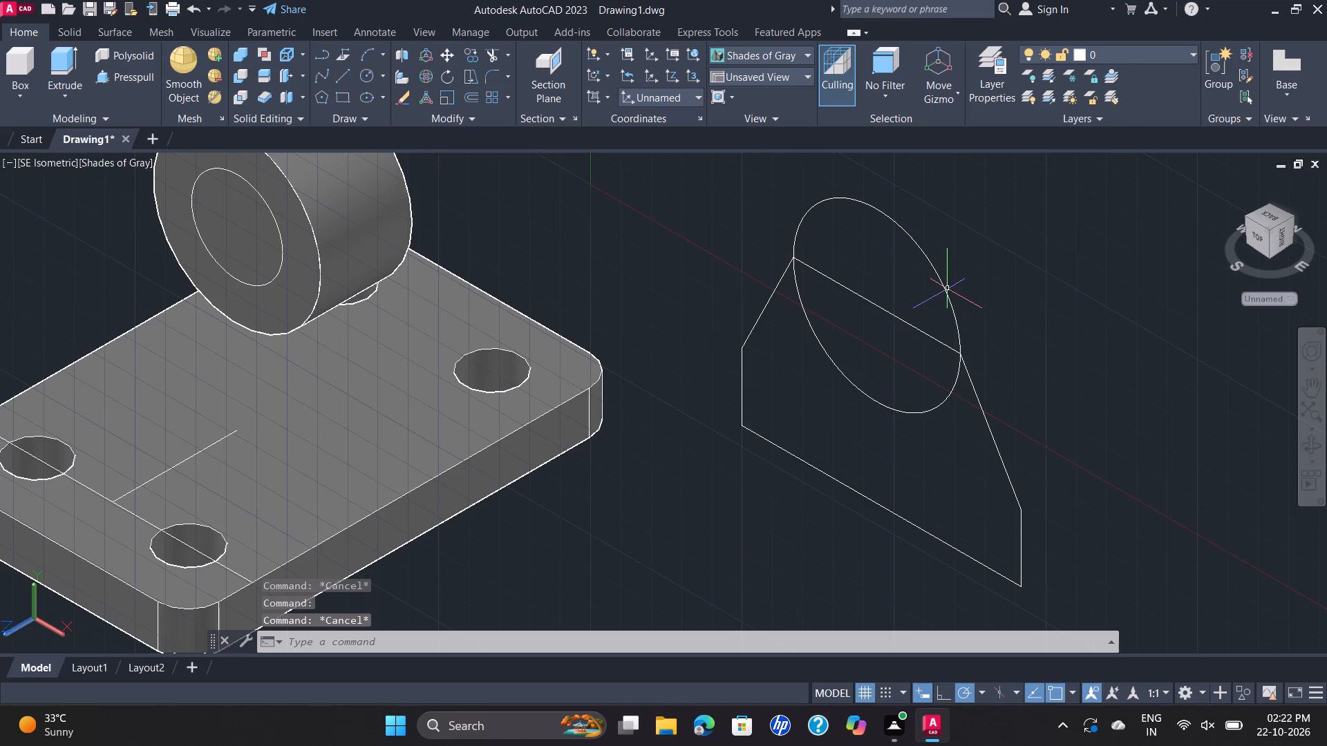
click(944, 288)
key(Escape)
drag(952, 274, 939, 278)
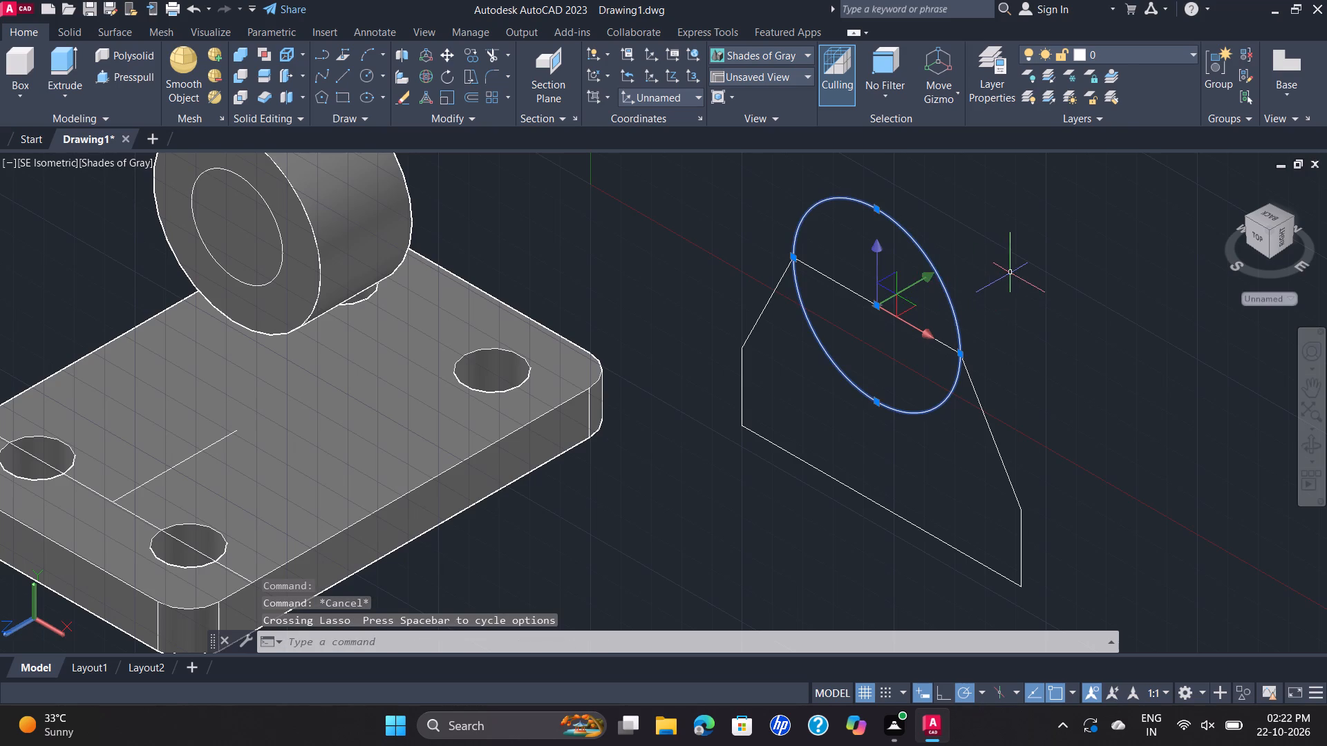
key(Delete)
click(912, 325)
key(Delete)
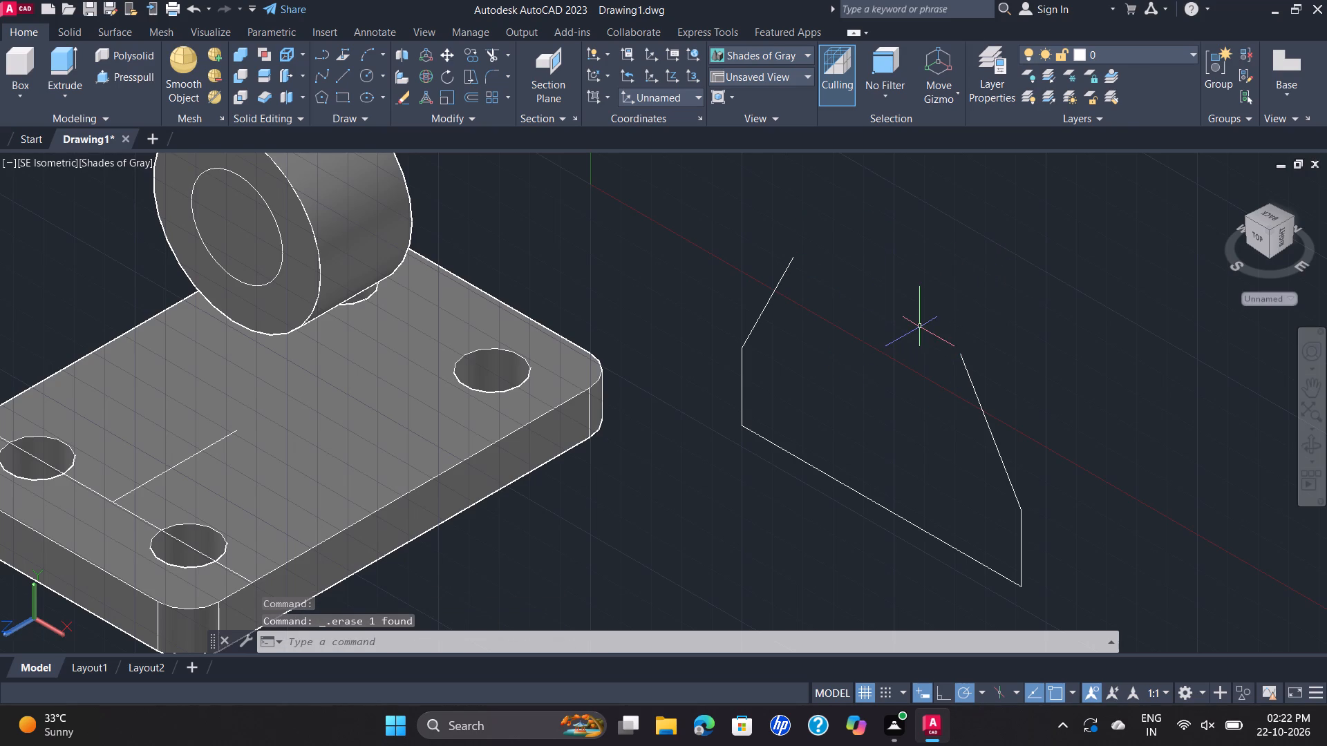
Erase the five remaining lines of the separate rib outline beside the base plate.
drag(1021, 322, 1027, 320)
key(Delete)
key(Delete)
key(Delete)
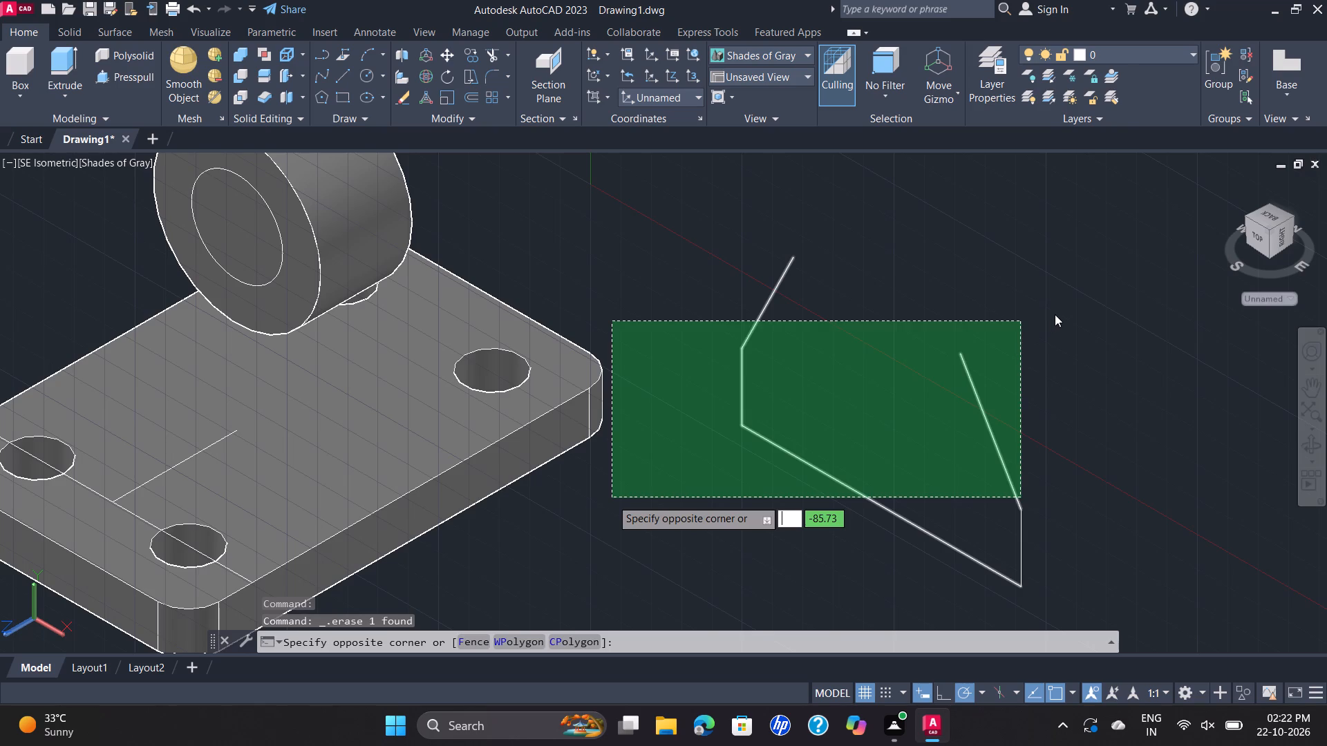
key(Delete)
drag(1062, 312, 1070, 312)
click(1069, 310)
key(Delete)
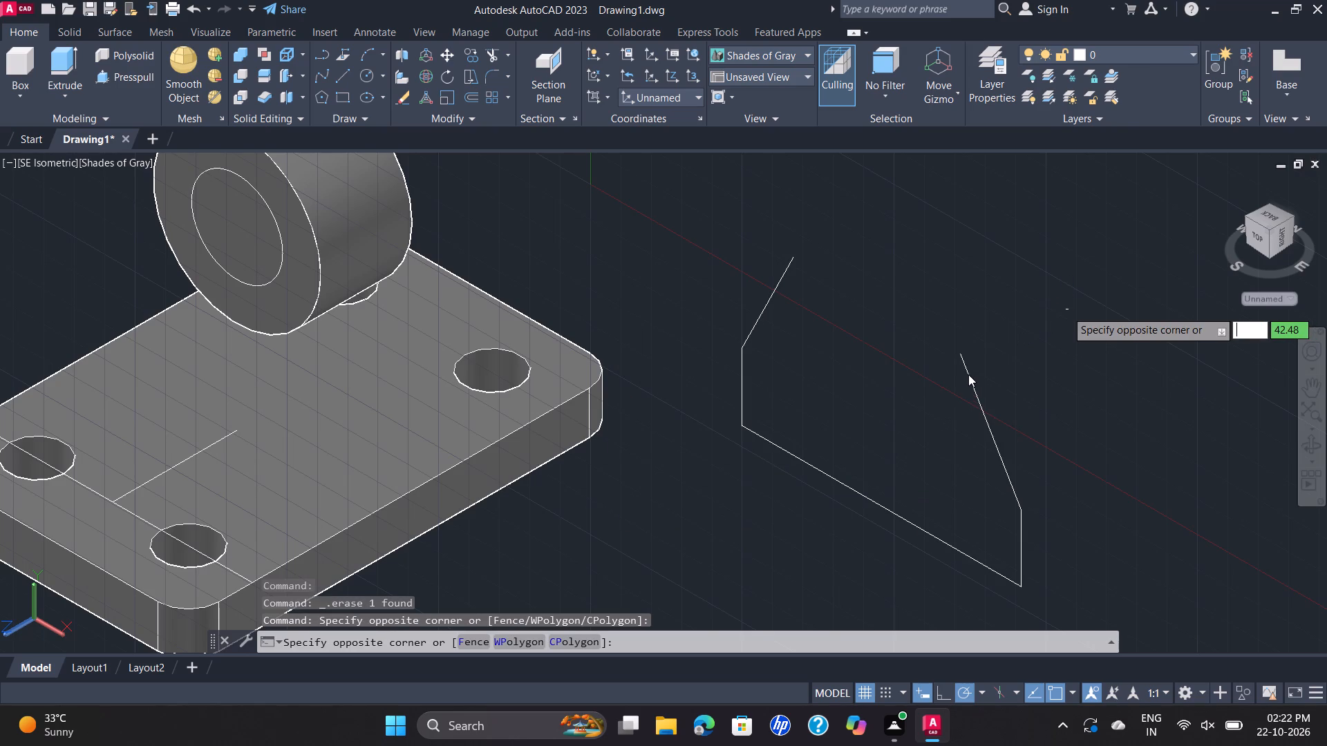
key(grave)
key(Escape)
scroll(952, 355, down, 3)
scroll(939, 314, up, 1)
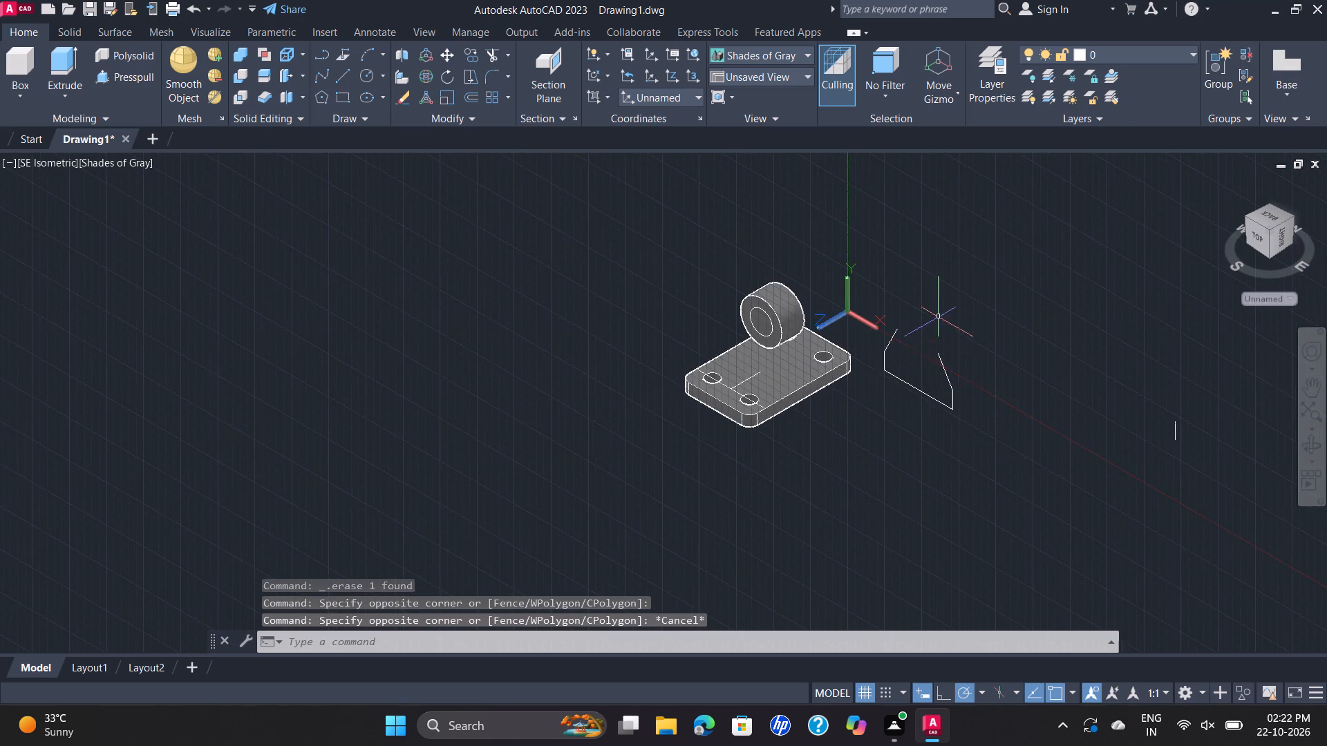
middle_click(939, 314)
click(832, 289)
drag(1014, 470, 1021, 469)
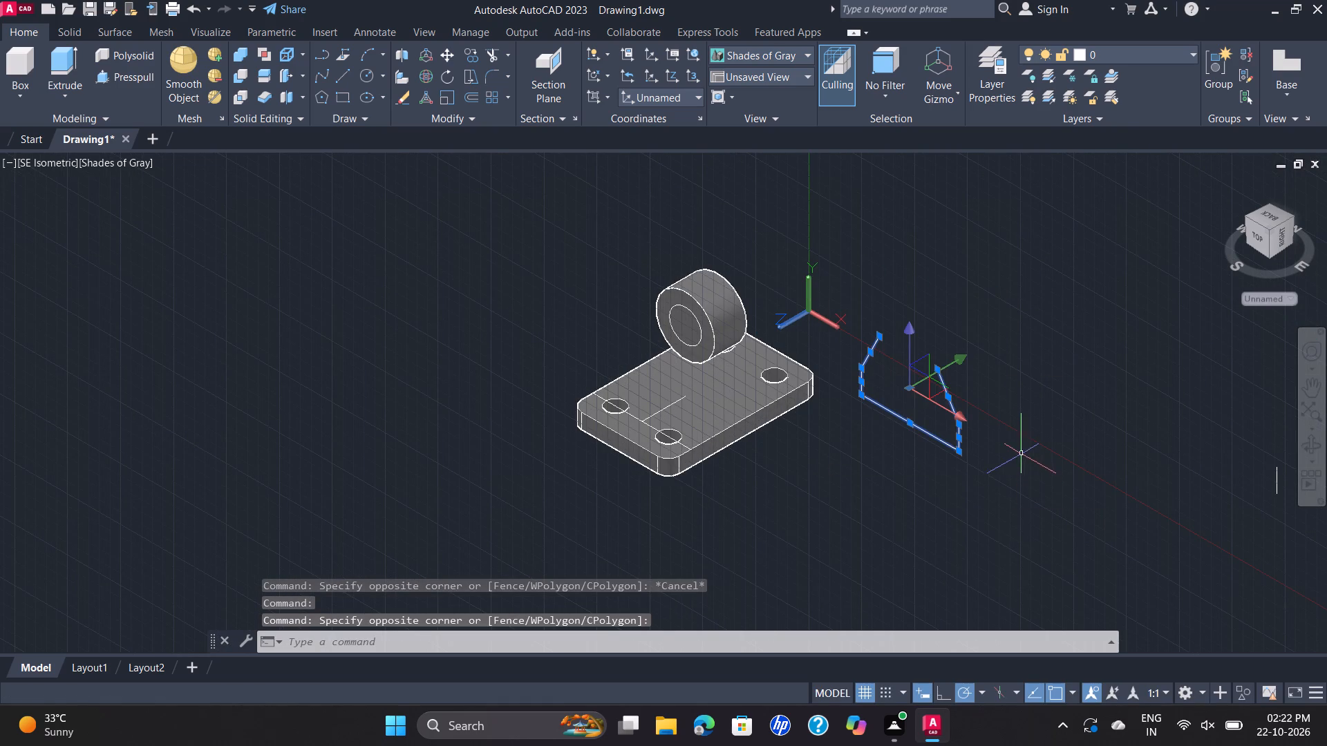
key(Home)
key(Delete)
Erase the solid cylinder above the base plate, keeping its two concentric circles.
scroll(677, 401, up, 3)
scroll(702, 270, up, 1)
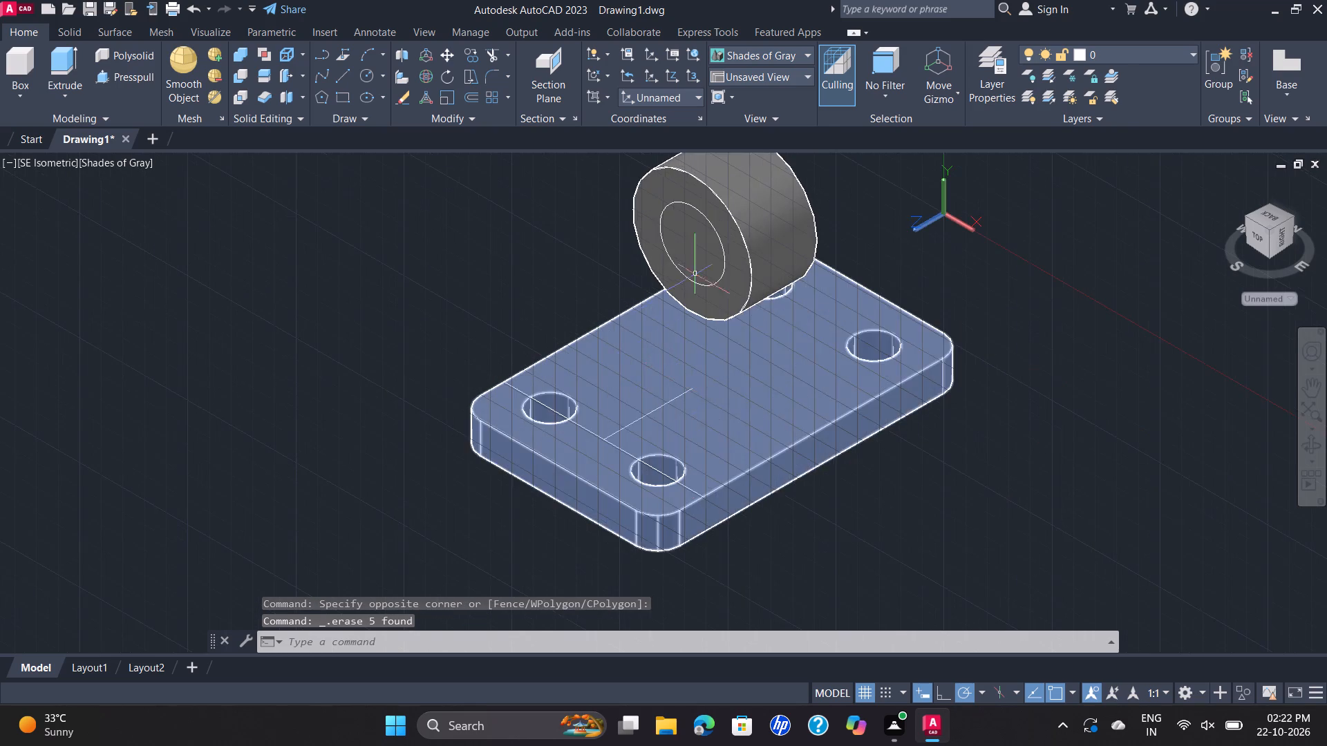
middle_drag(737, 258, 770, 347)
scroll(910, 391, up, 2)
scroll(950, 413, down, 4)
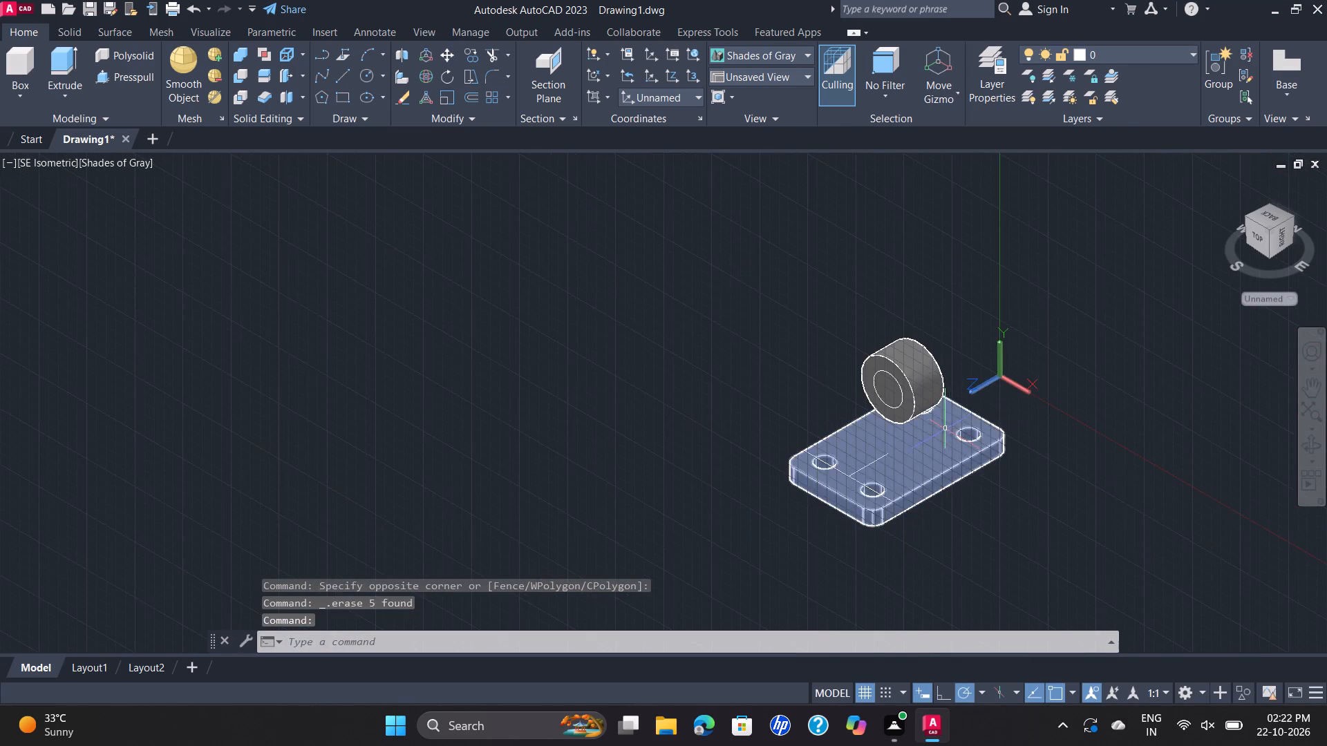
middle_drag(943, 432, 873, 388)
scroll(853, 381, up, 3)
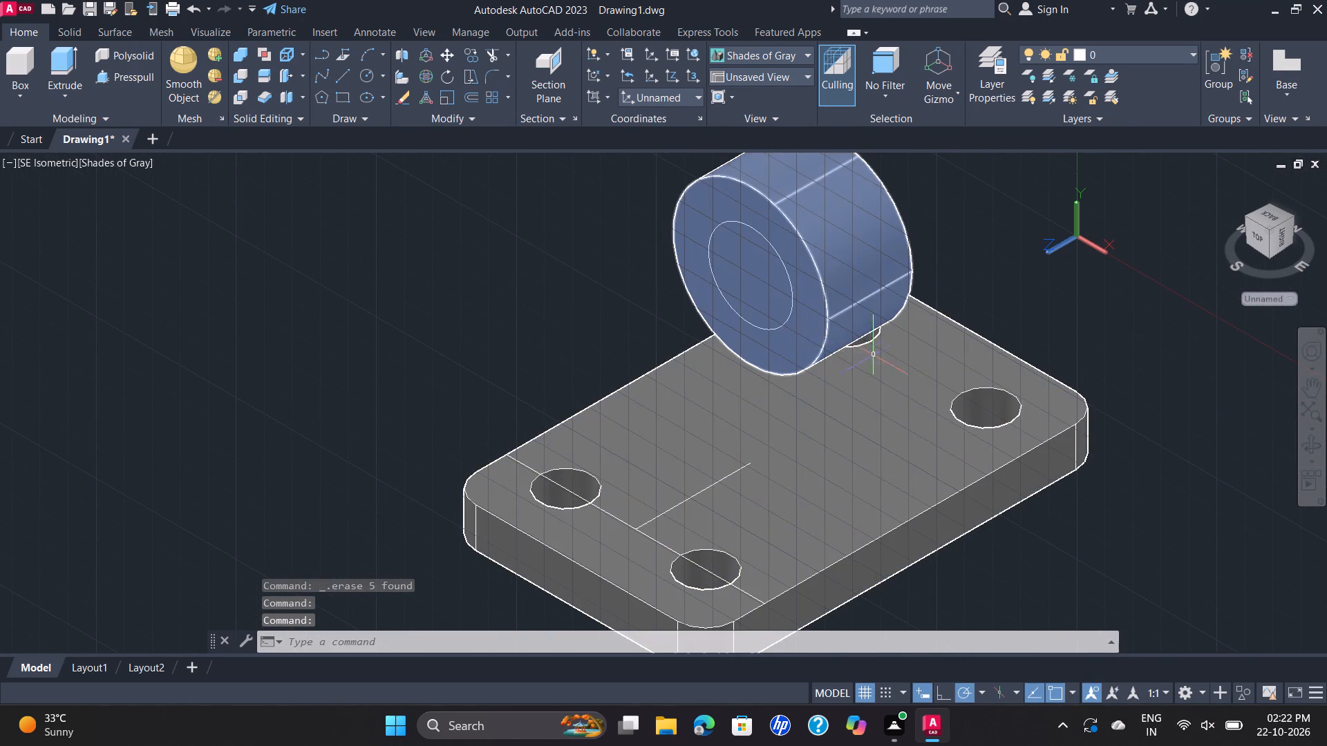
scroll(872, 354, down, 1)
scroll(872, 365, up, 1)
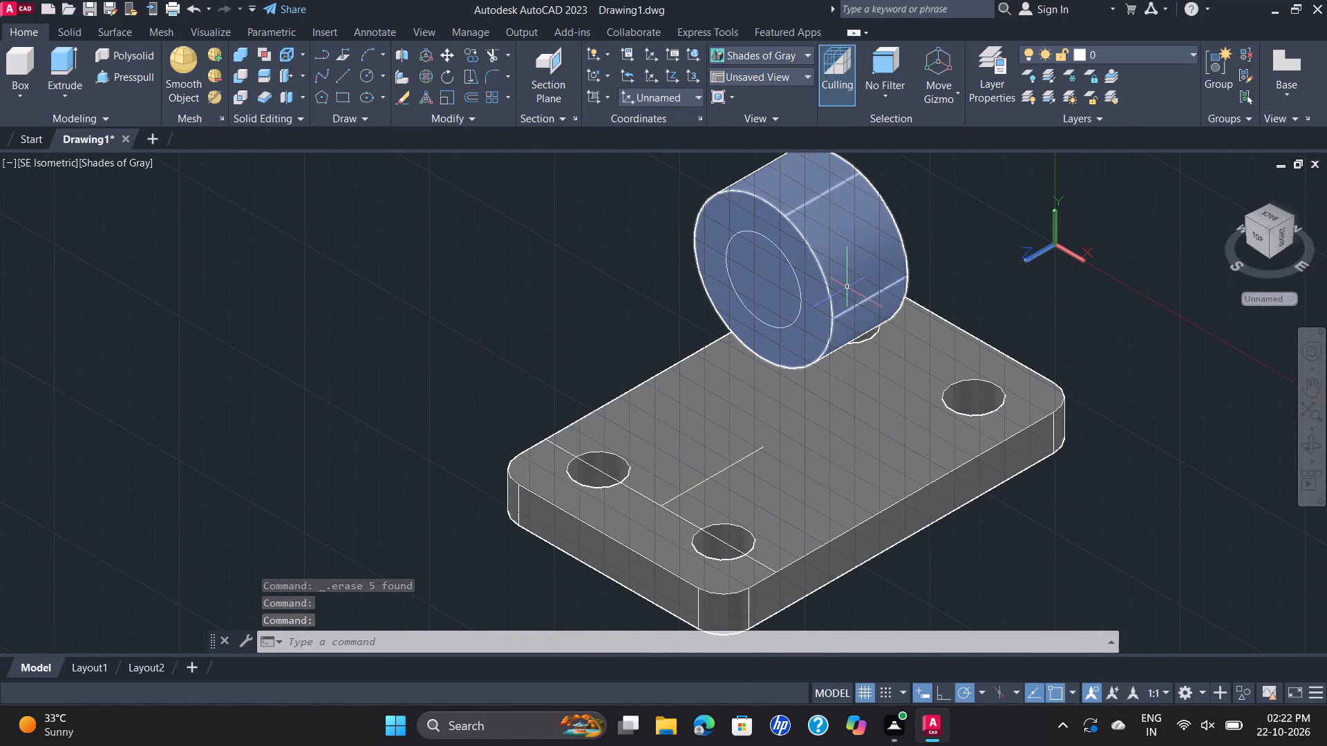
click(847, 287)
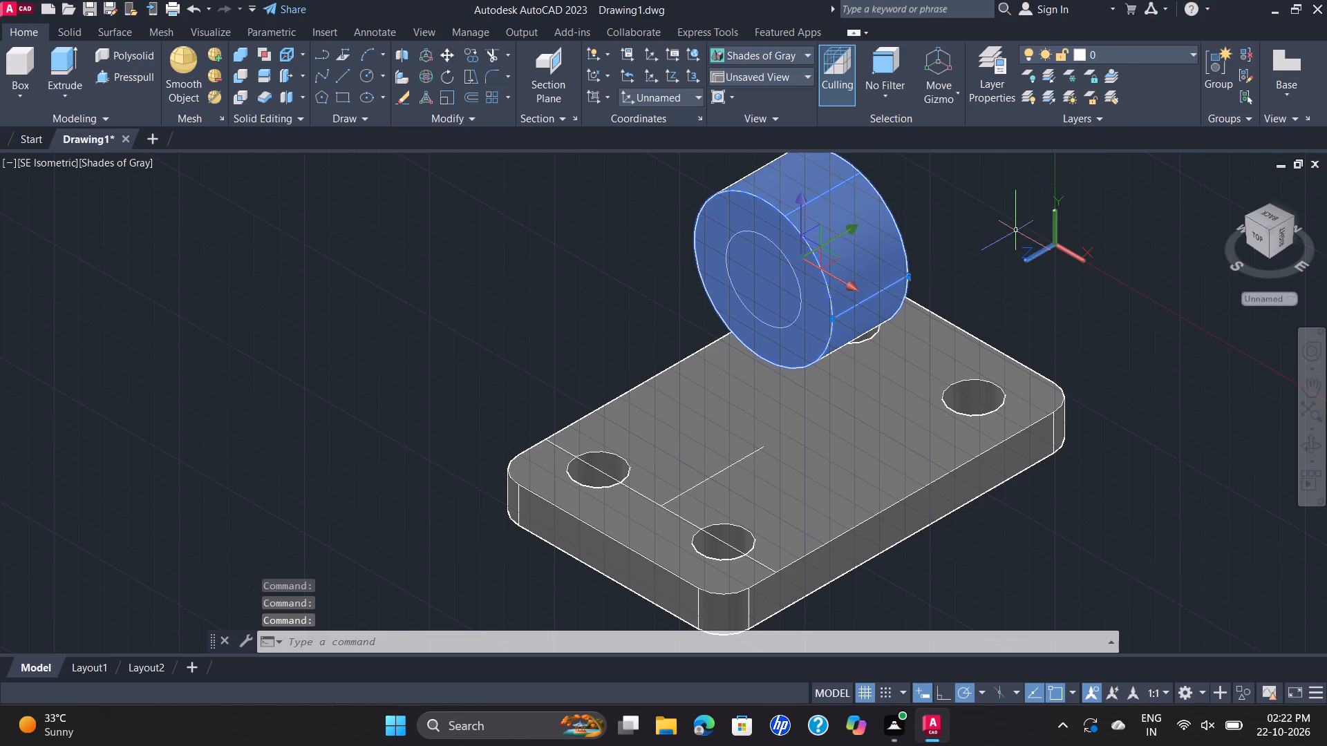
key(Delete)
Draw a 42.5 line along the plate's near long top edge from the cross line's end, continuing 22 straight up.
scroll(822, 299, down, 1)
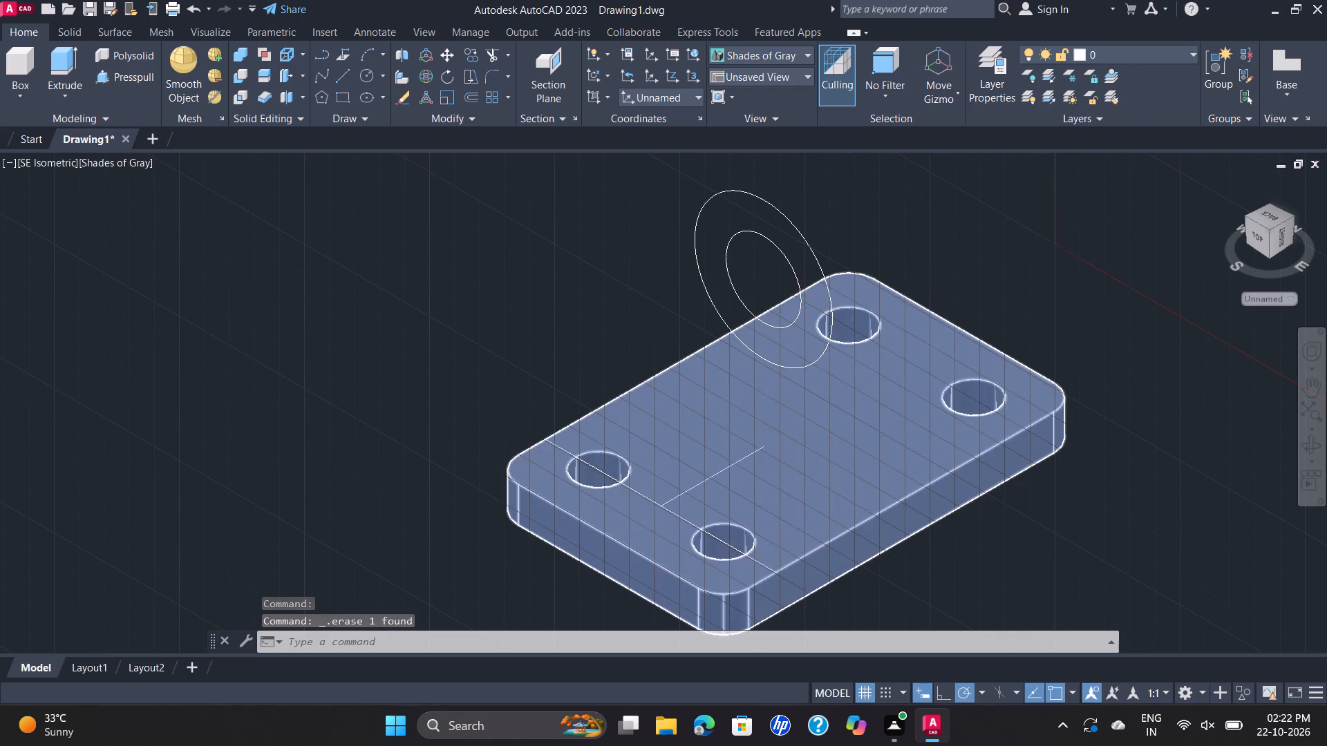
scroll(828, 312, up, 1)
middle_drag(828, 312, 769, 268)
click(337, 84)
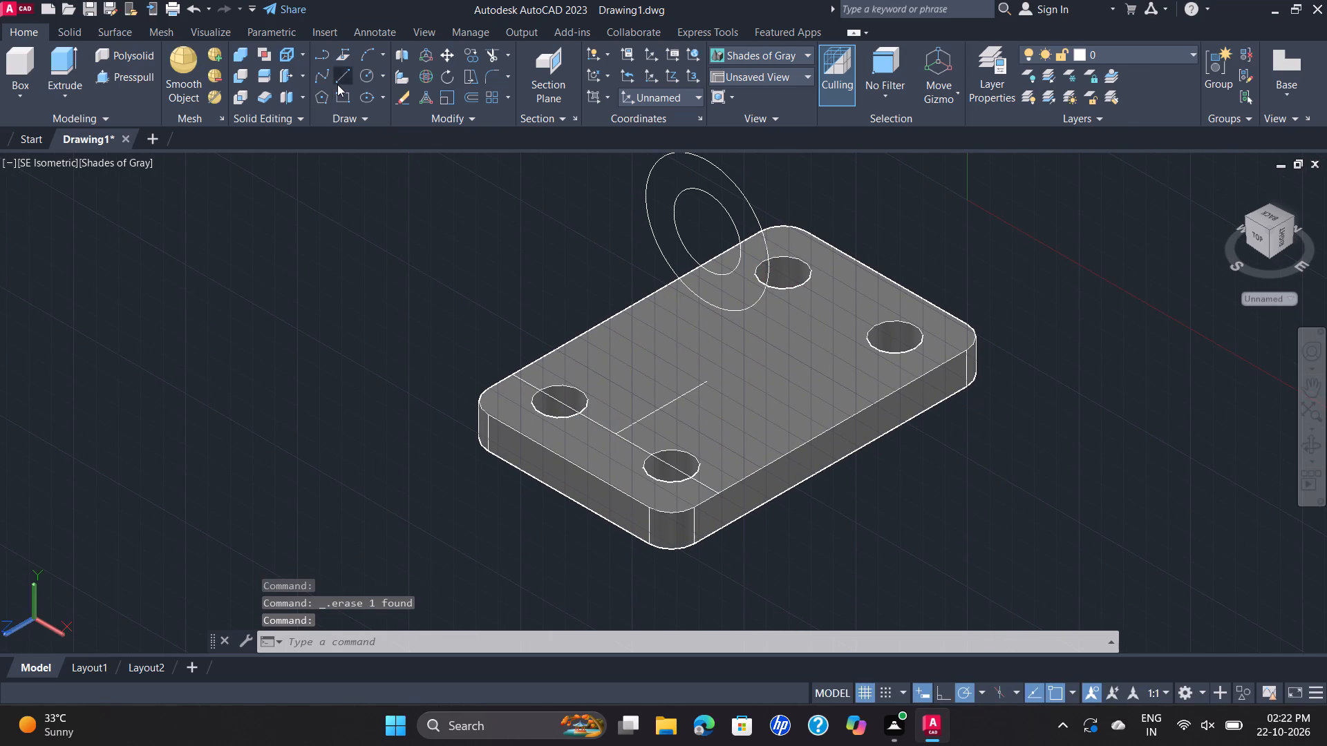
click(719, 491)
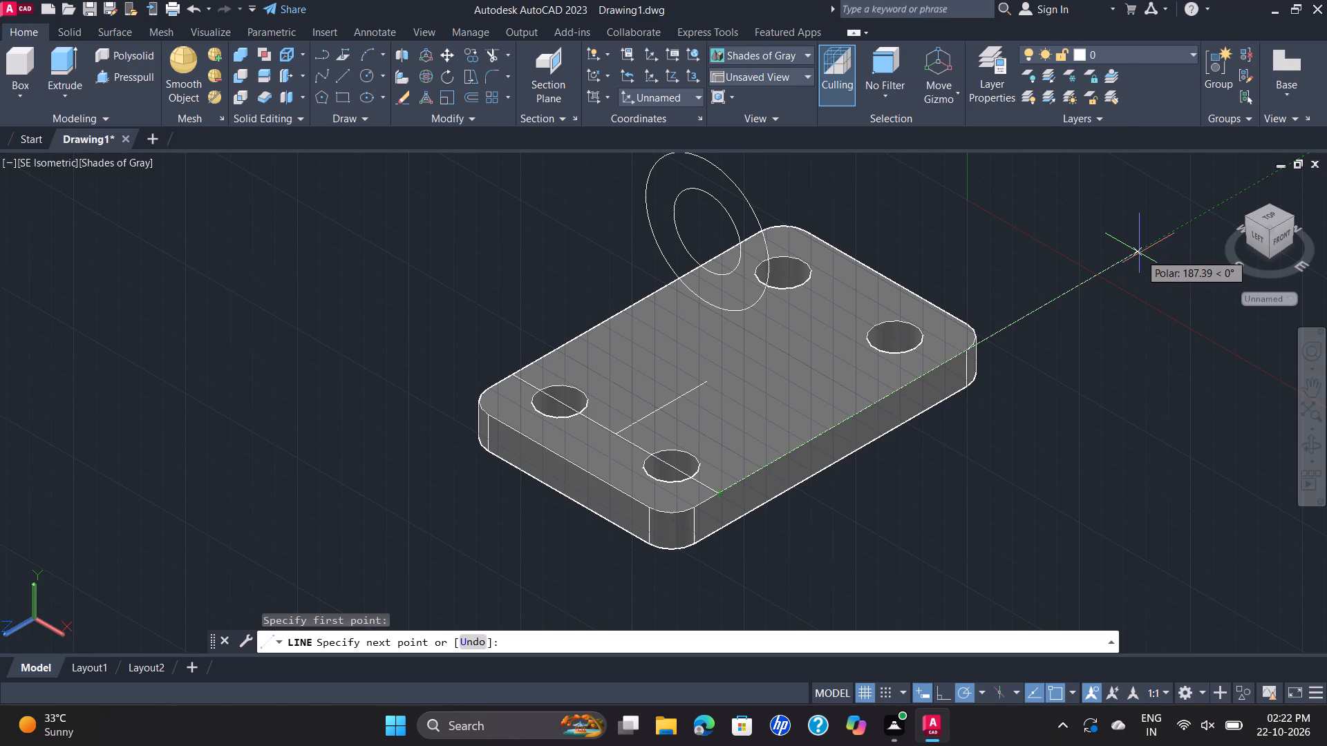
text(42.)
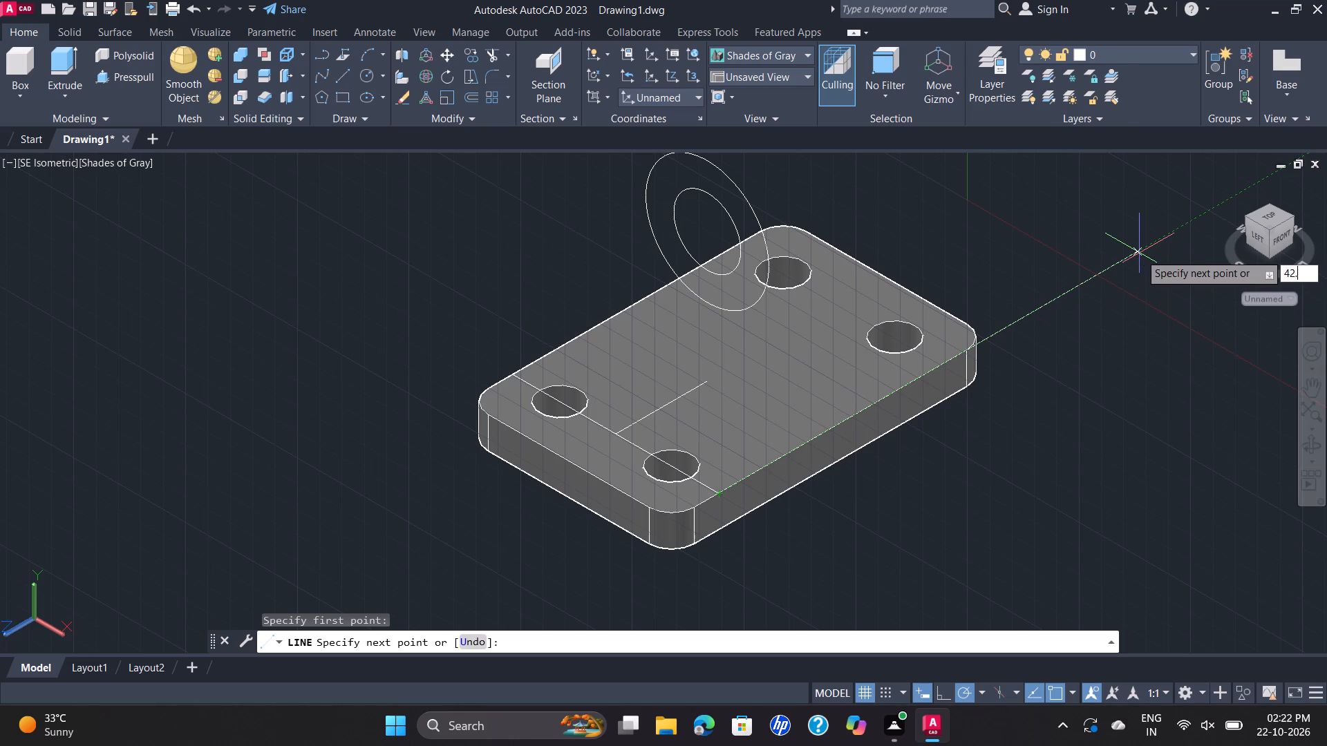
key(5)
key(Return)
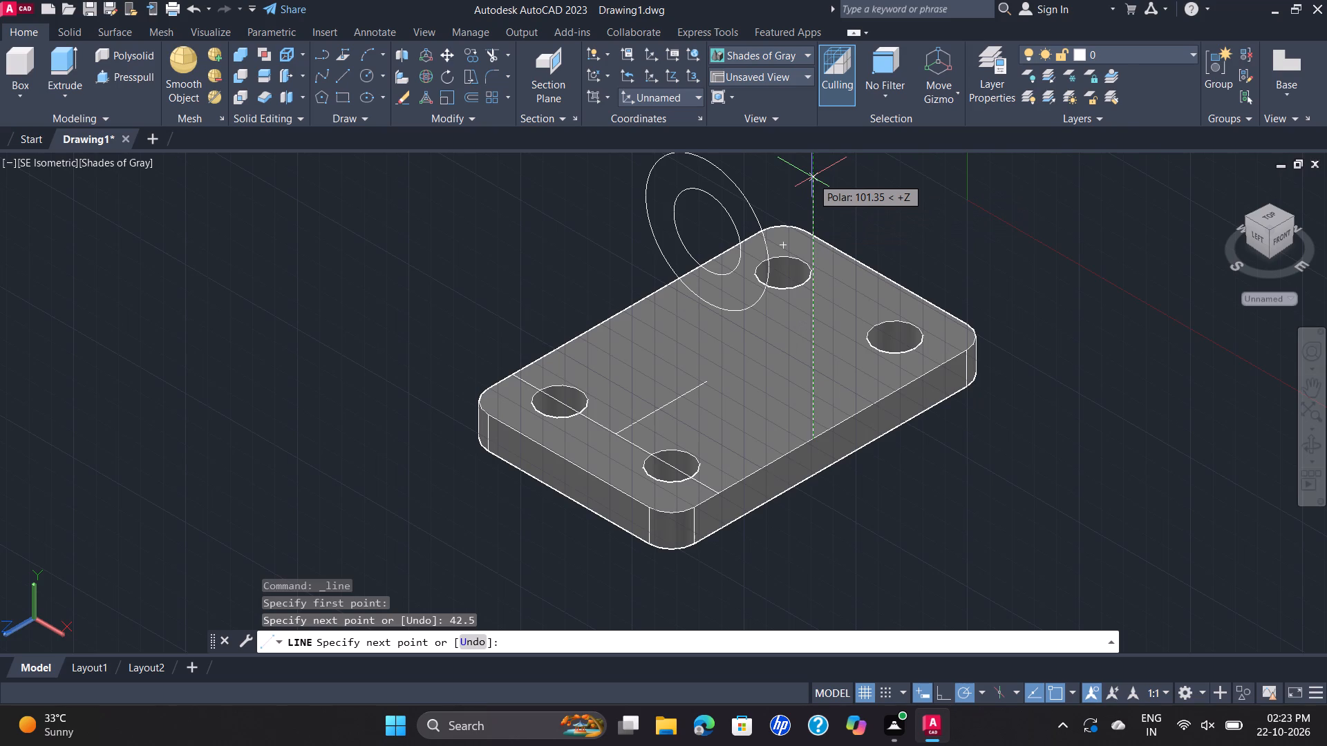
text(22)
key(Return)
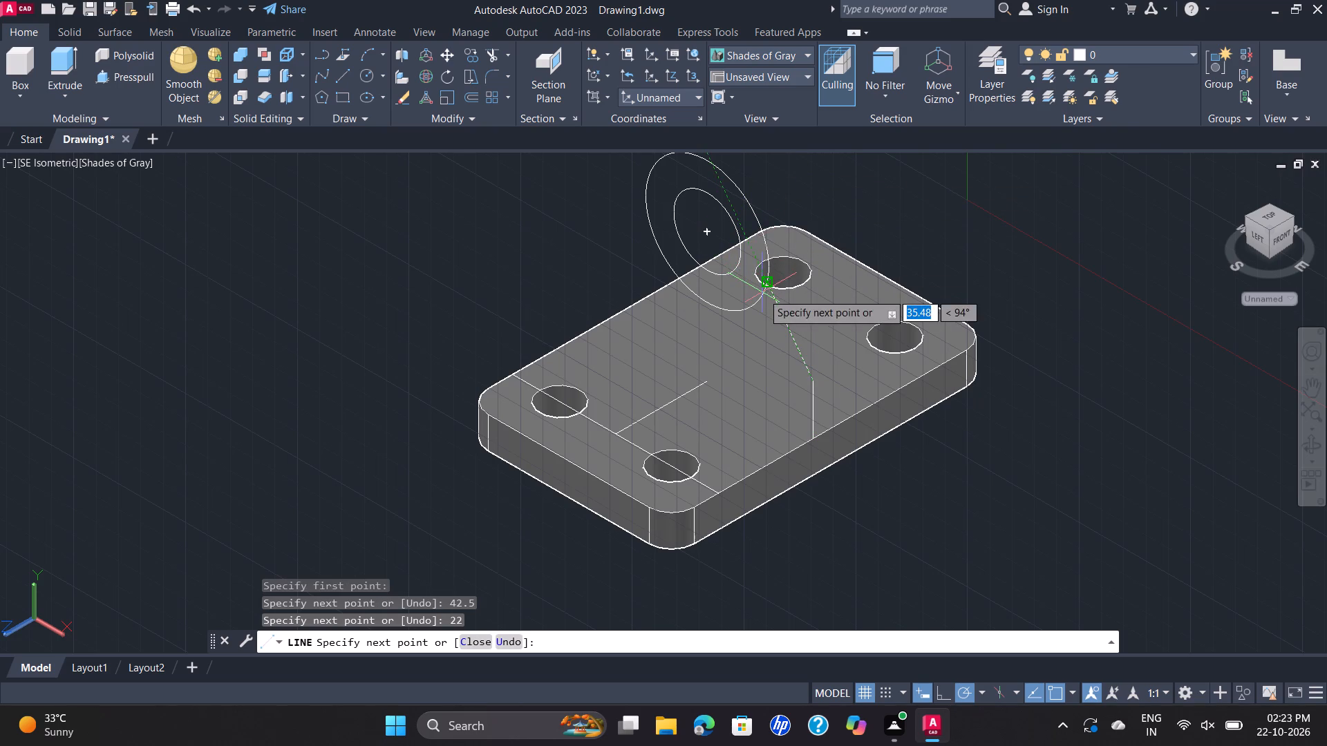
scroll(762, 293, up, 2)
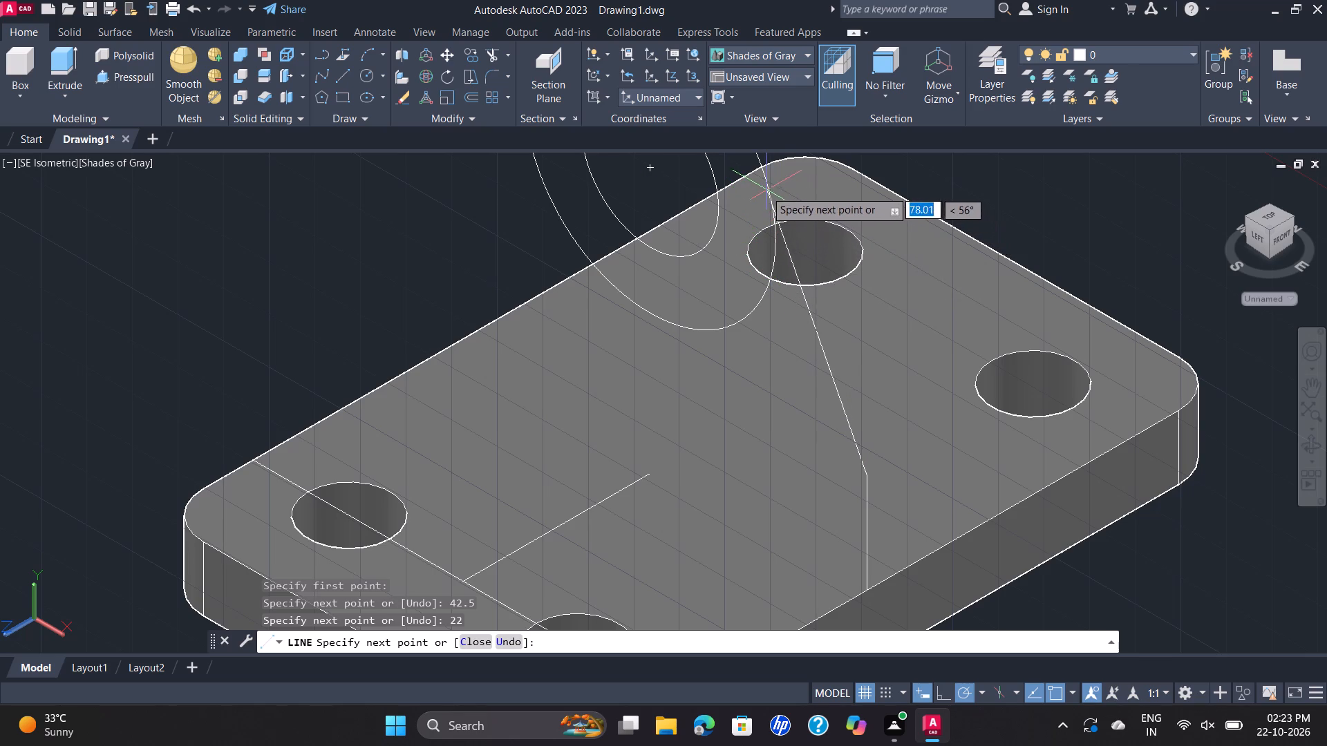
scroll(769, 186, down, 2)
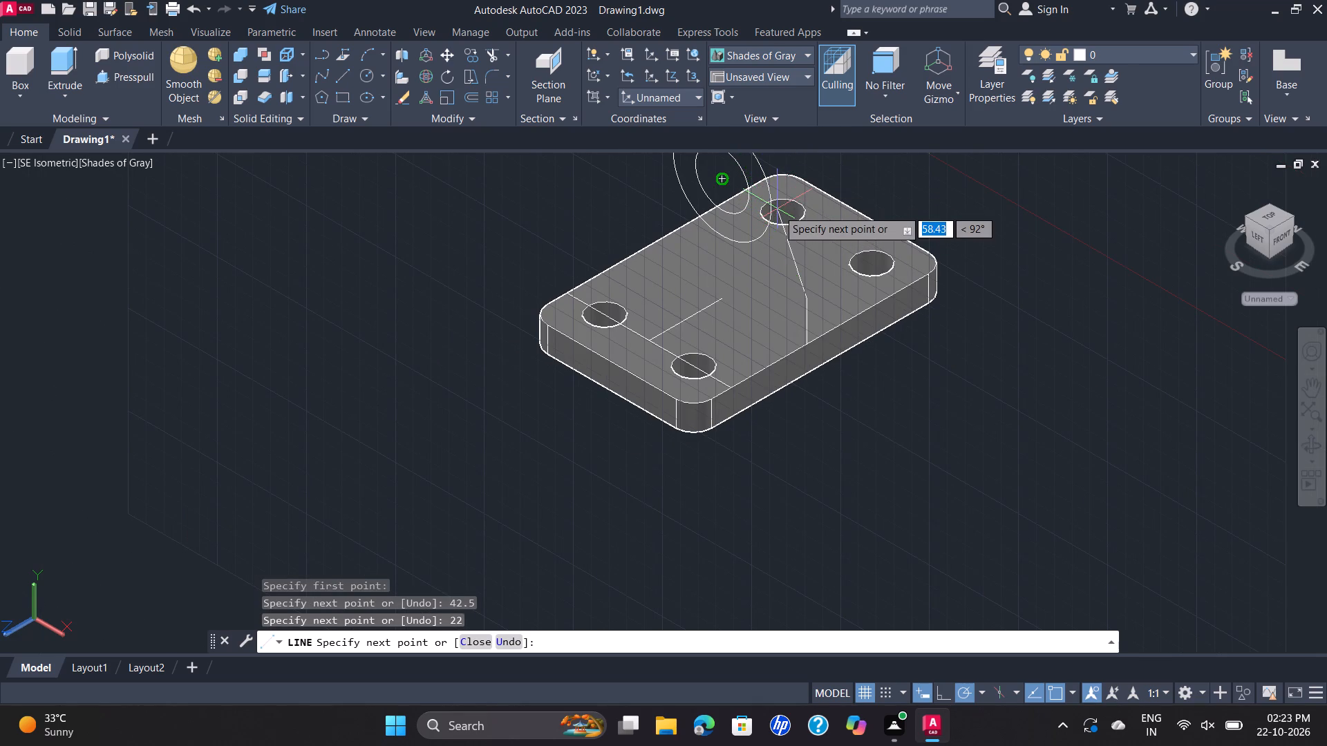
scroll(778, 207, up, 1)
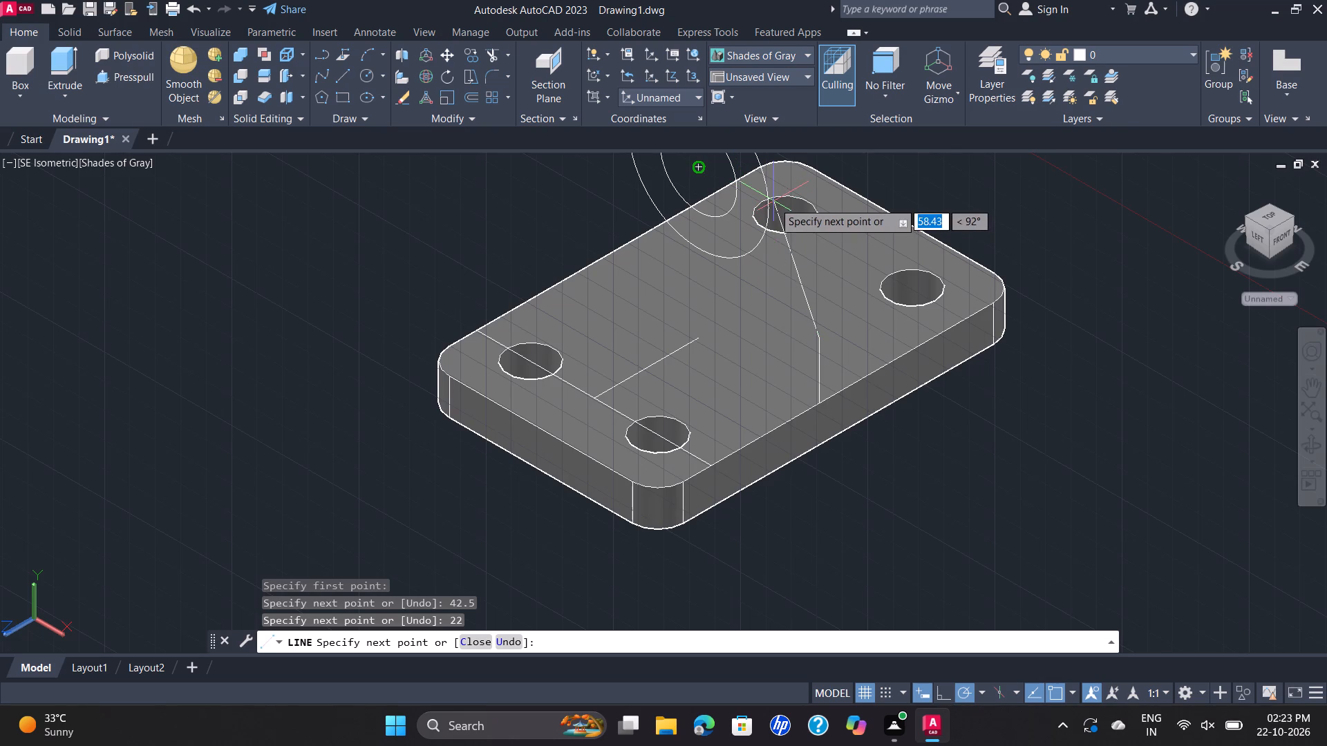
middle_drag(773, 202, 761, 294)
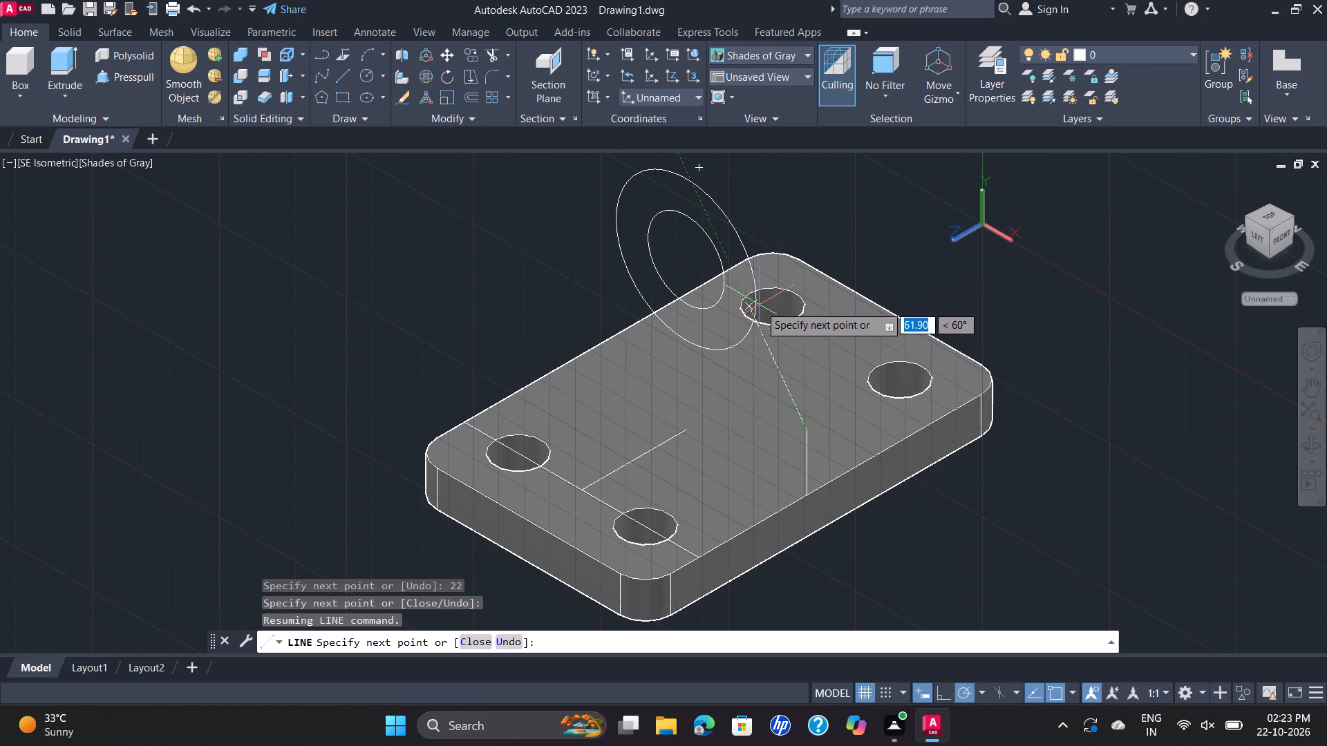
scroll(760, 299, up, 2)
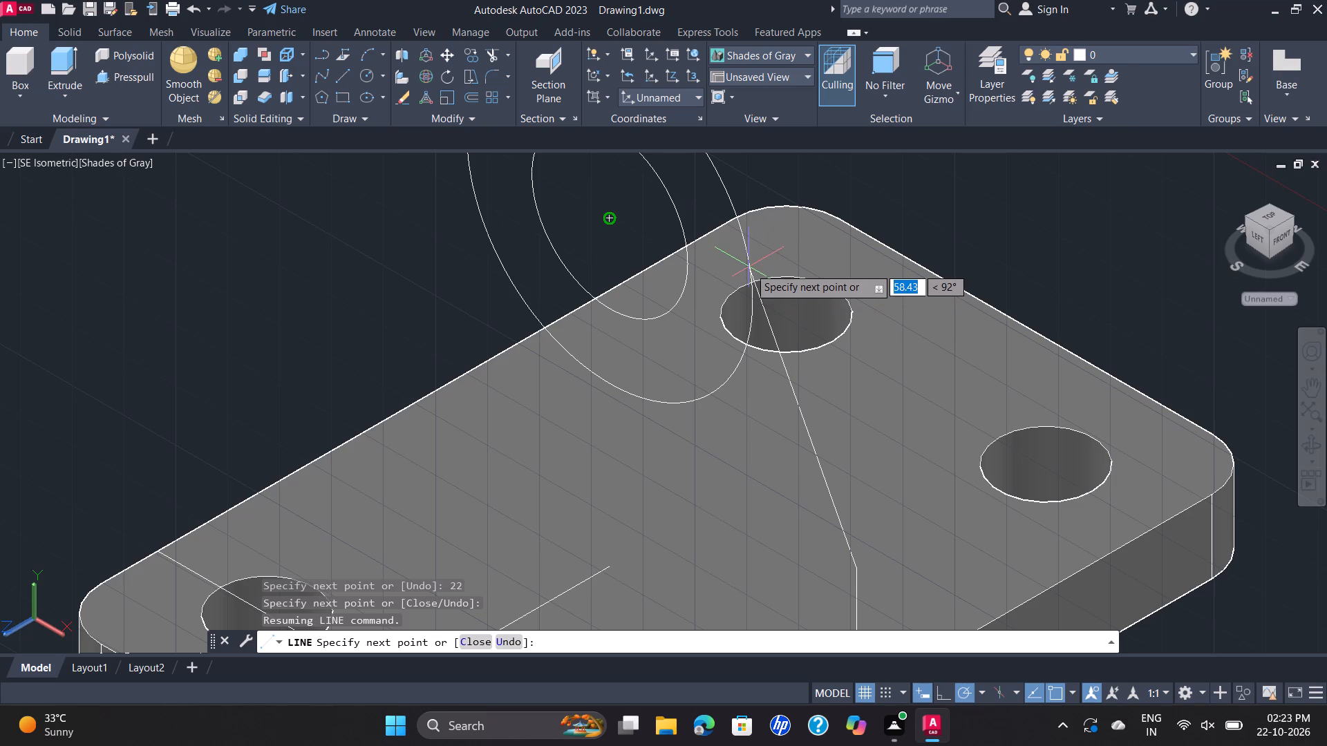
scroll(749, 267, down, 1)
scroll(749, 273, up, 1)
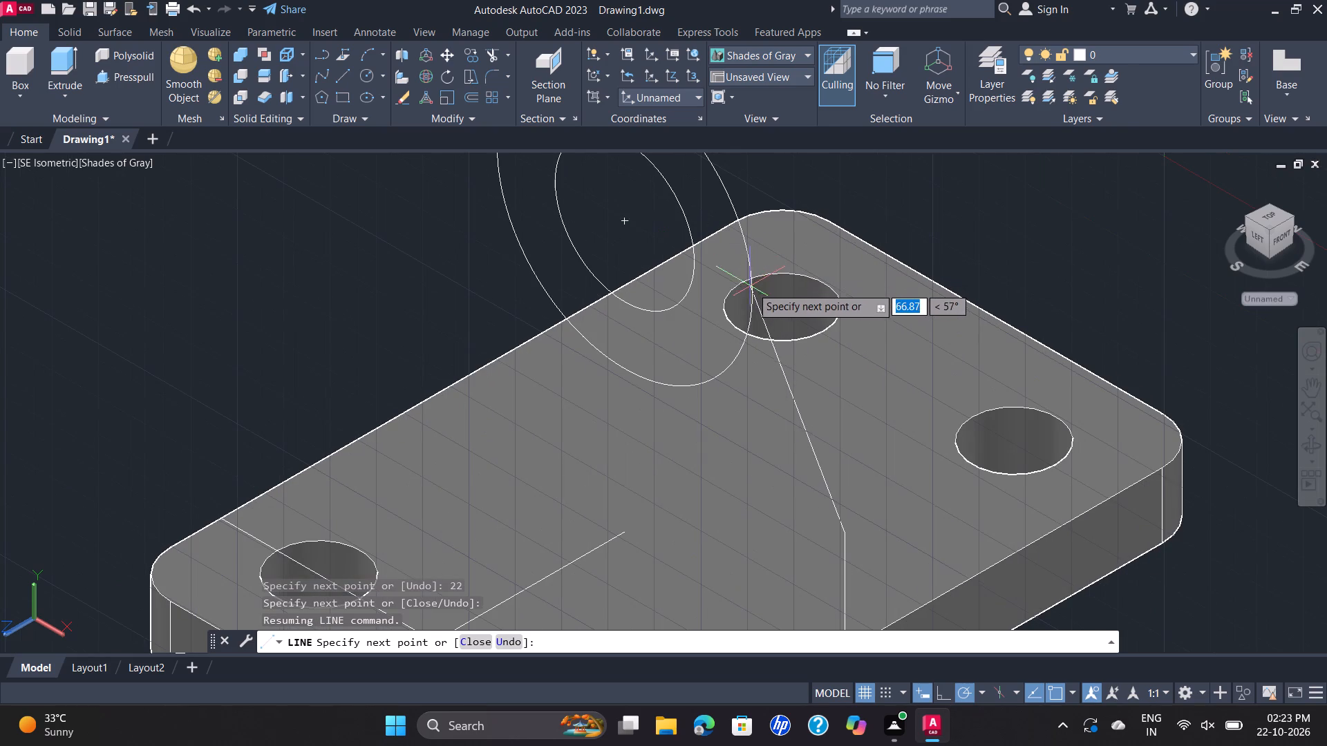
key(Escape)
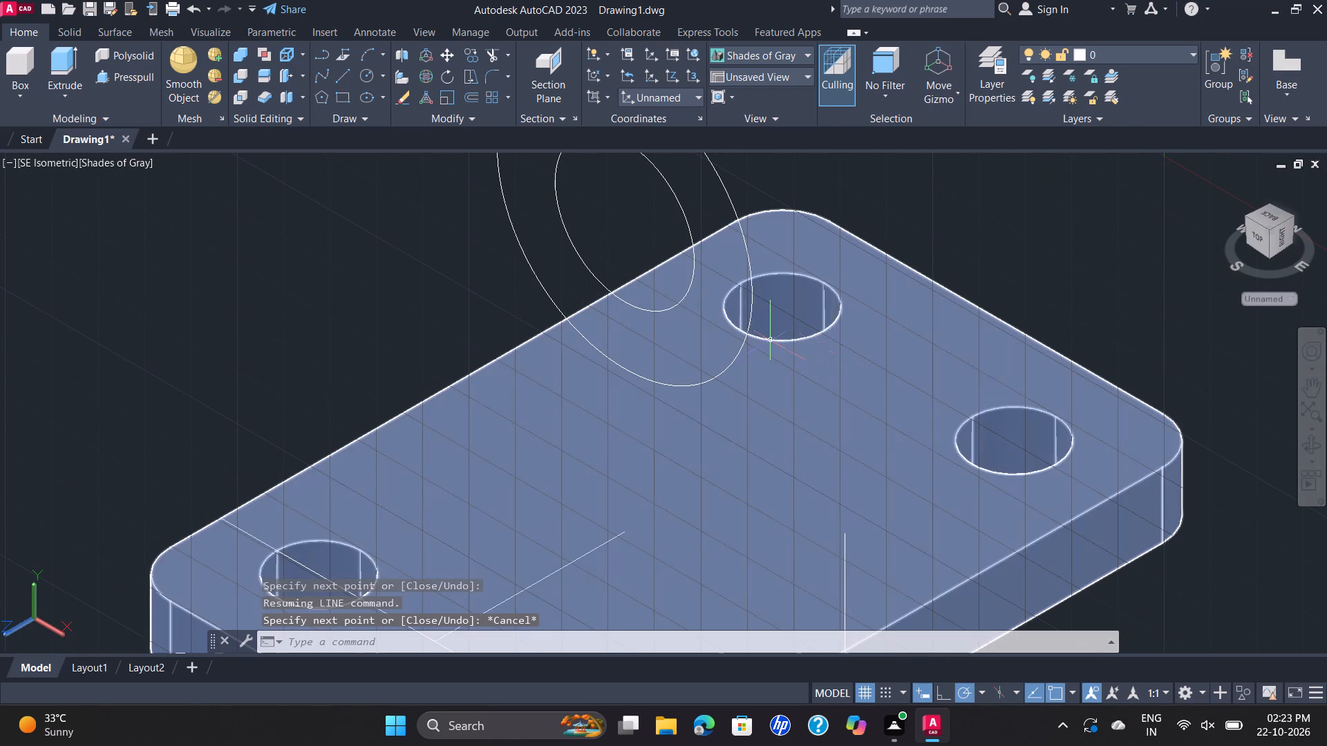
Switch the visual style to 2D Wireframe.
click(122, 166)
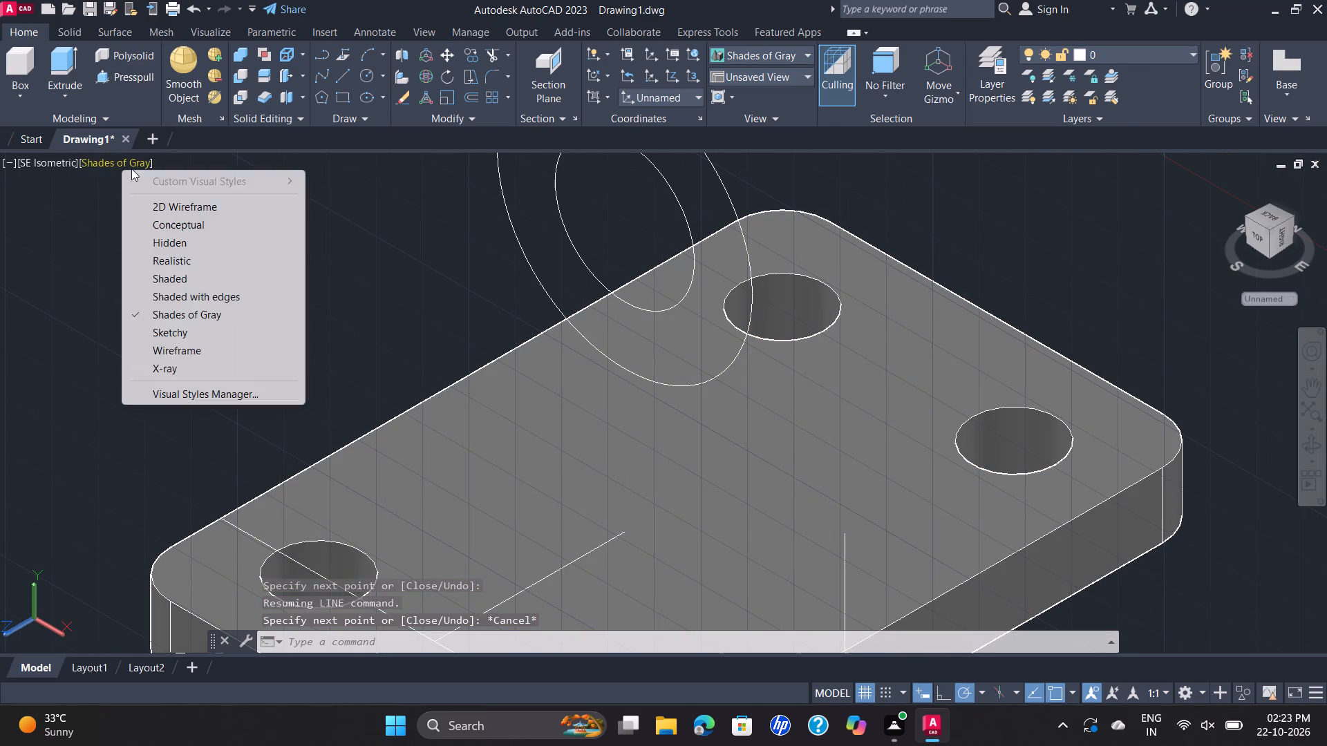
click(174, 210)
scroll(672, 360, down, 1)
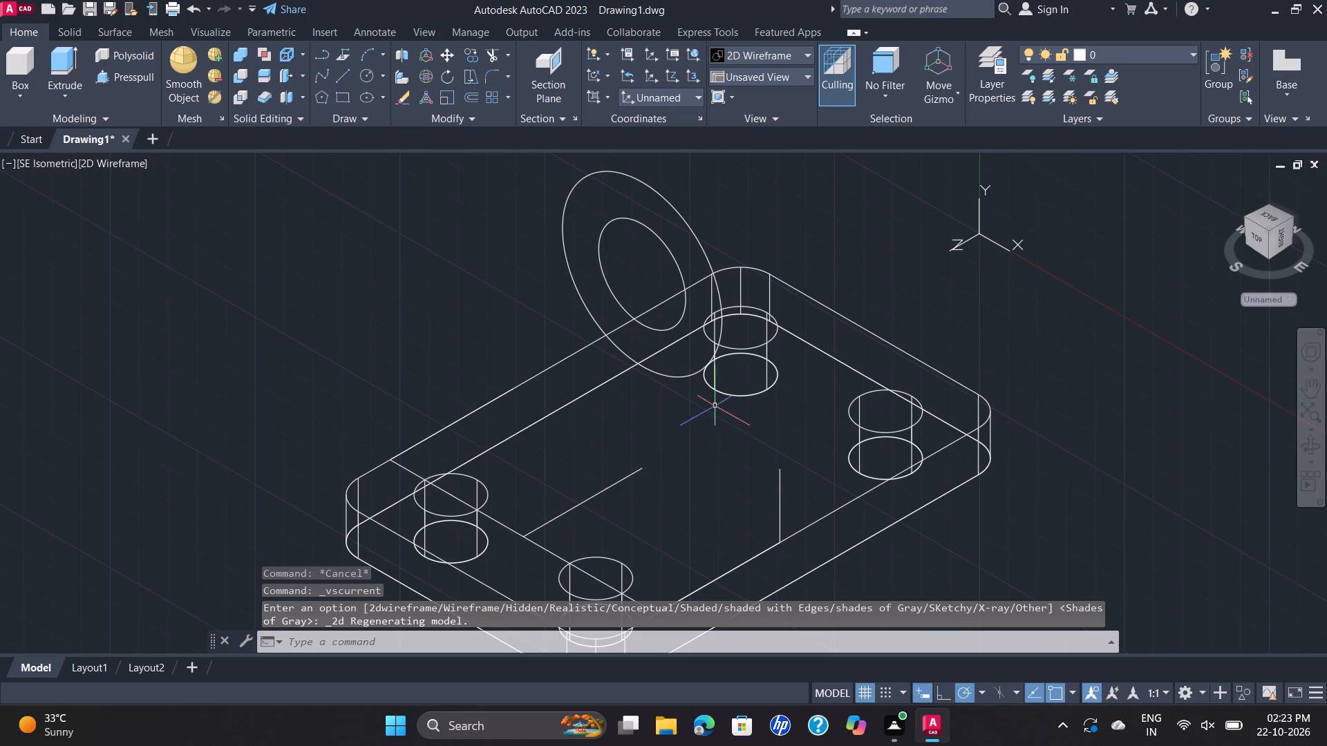
key(space)
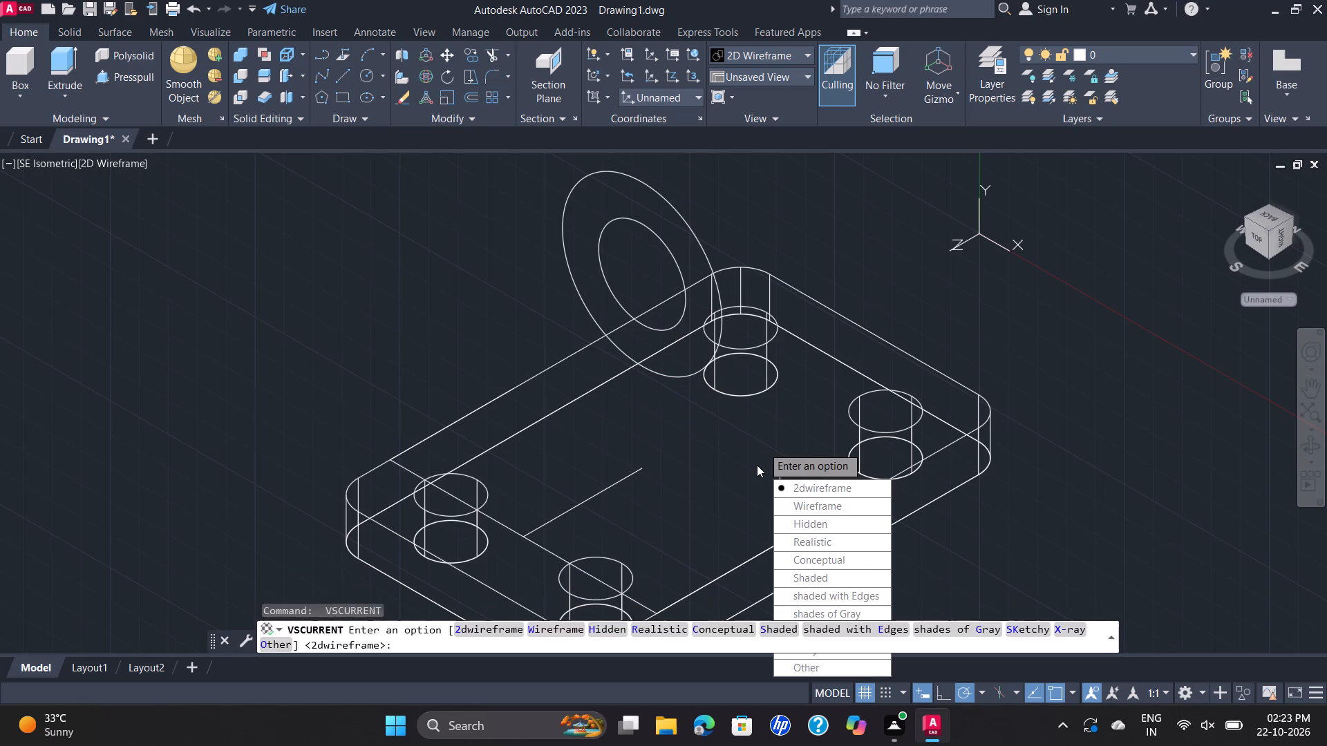
key(Escape)
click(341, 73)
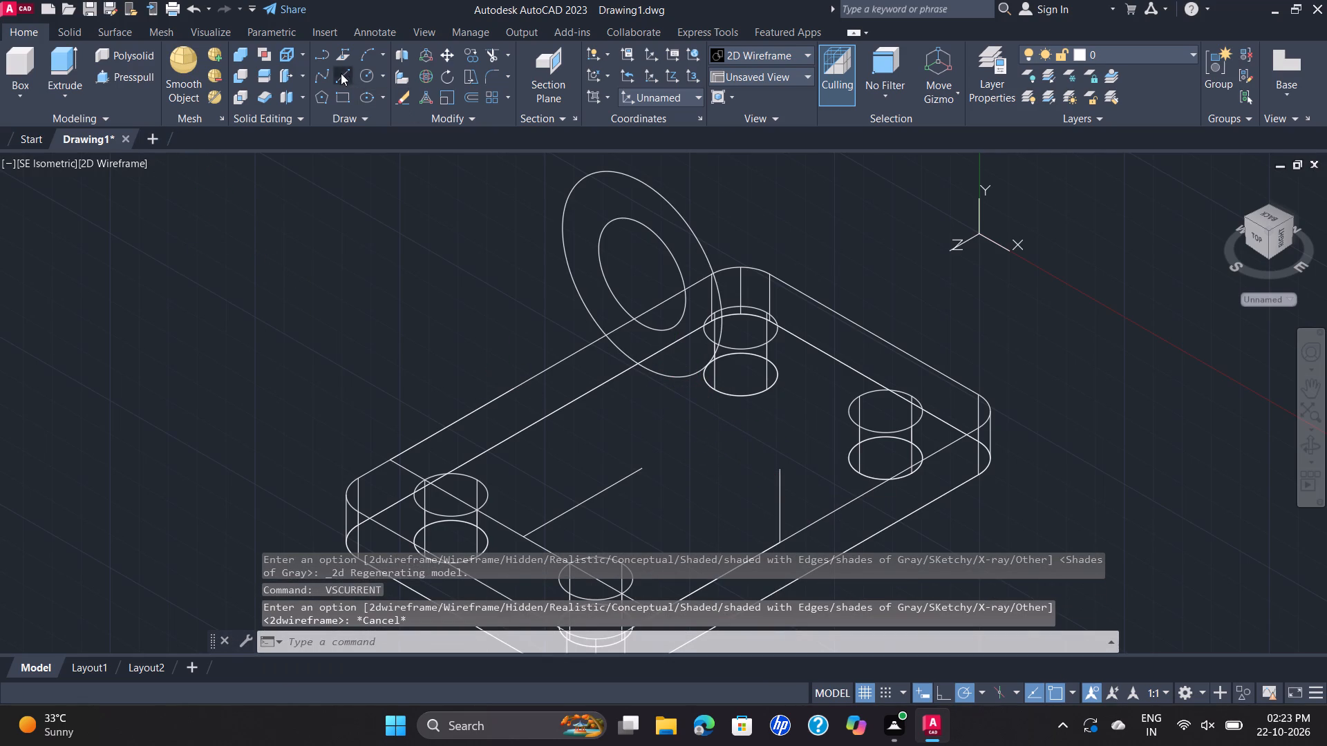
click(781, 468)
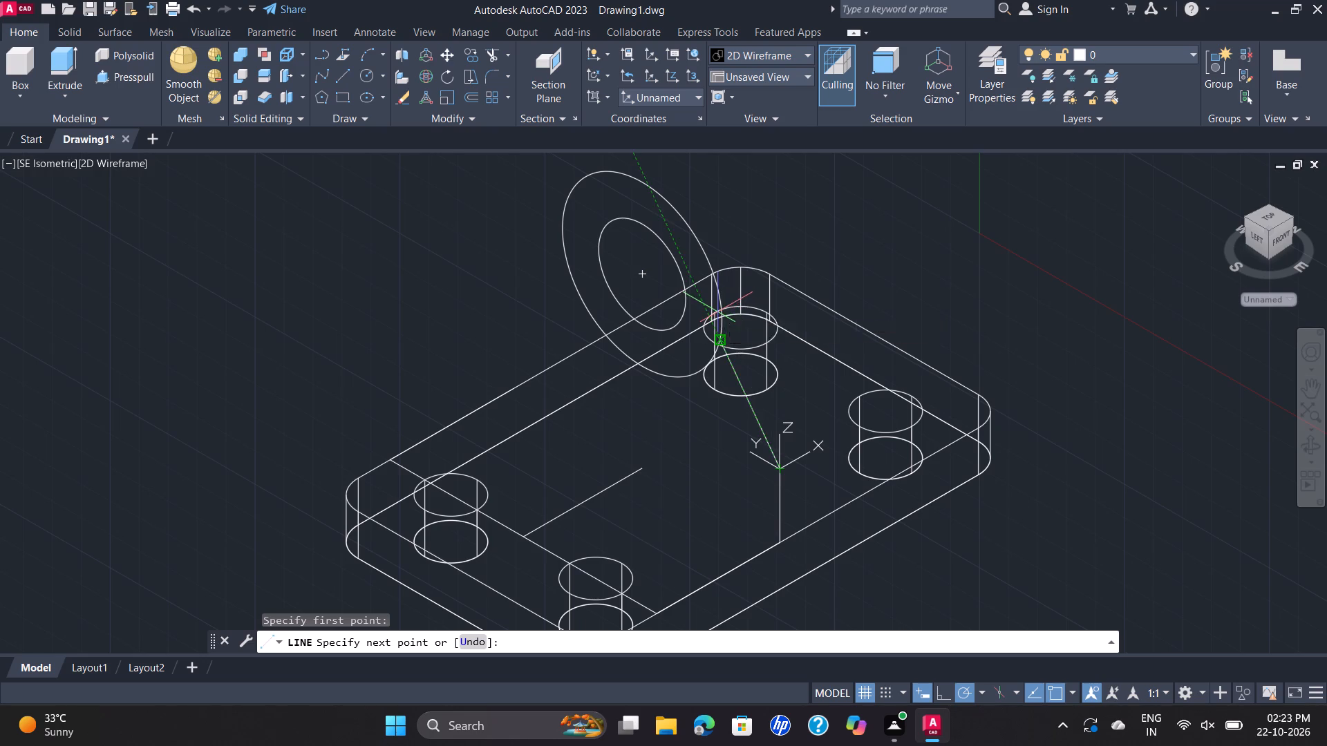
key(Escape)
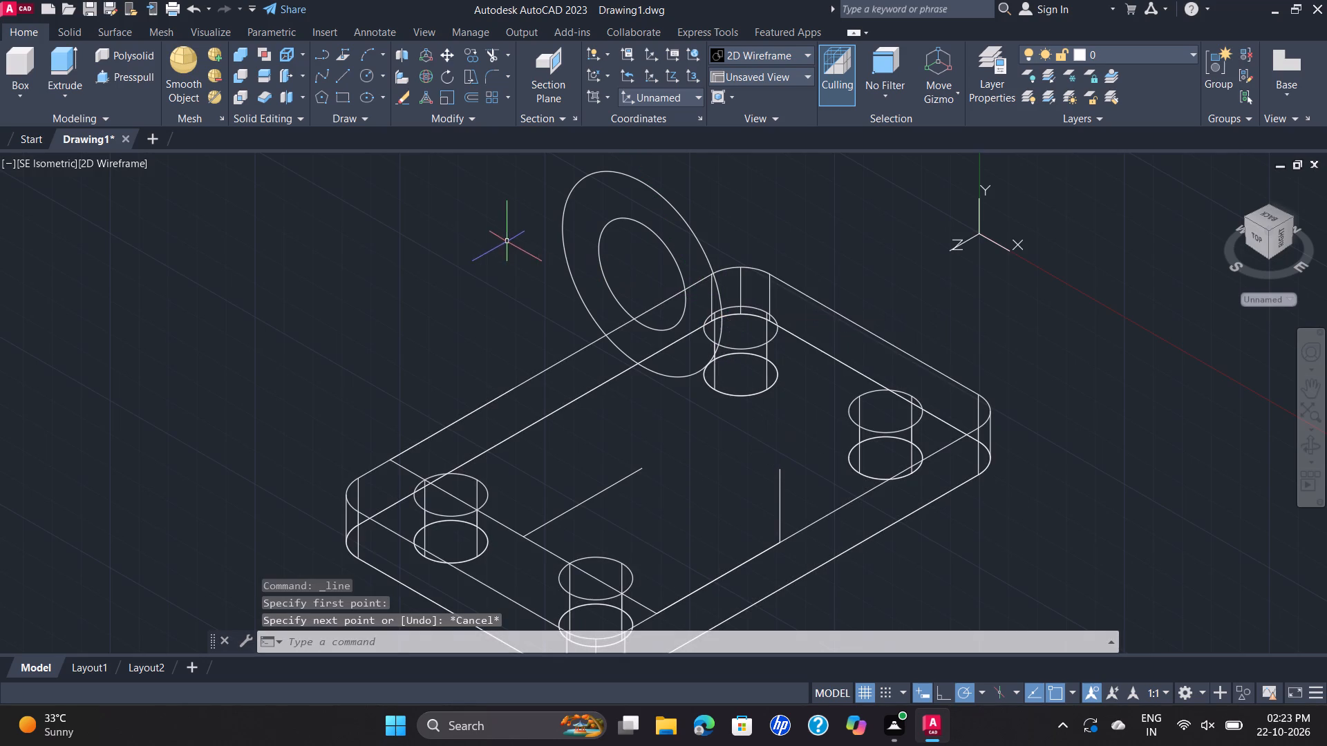
Draw a line from the circles' centre to the outer circle's near-side quadrant, continuing to the top of the 22 upright.
key(space)
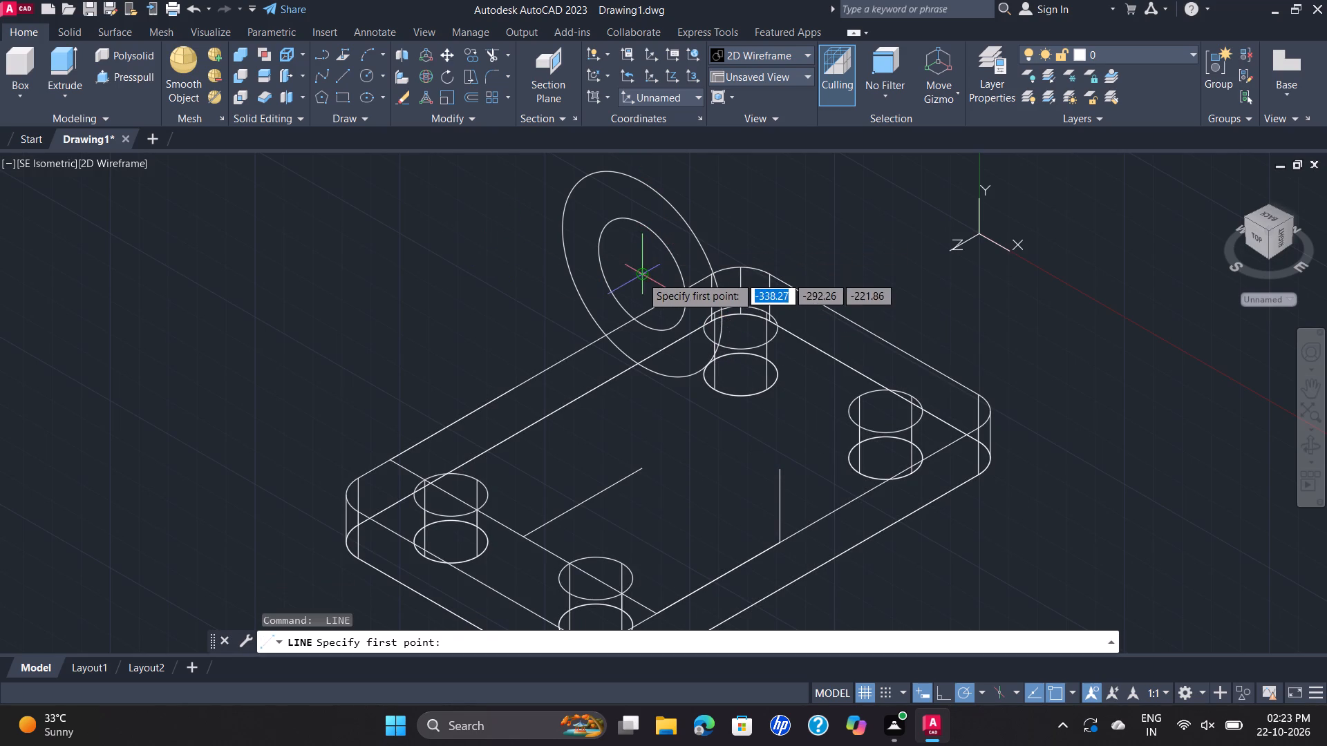
click(641, 276)
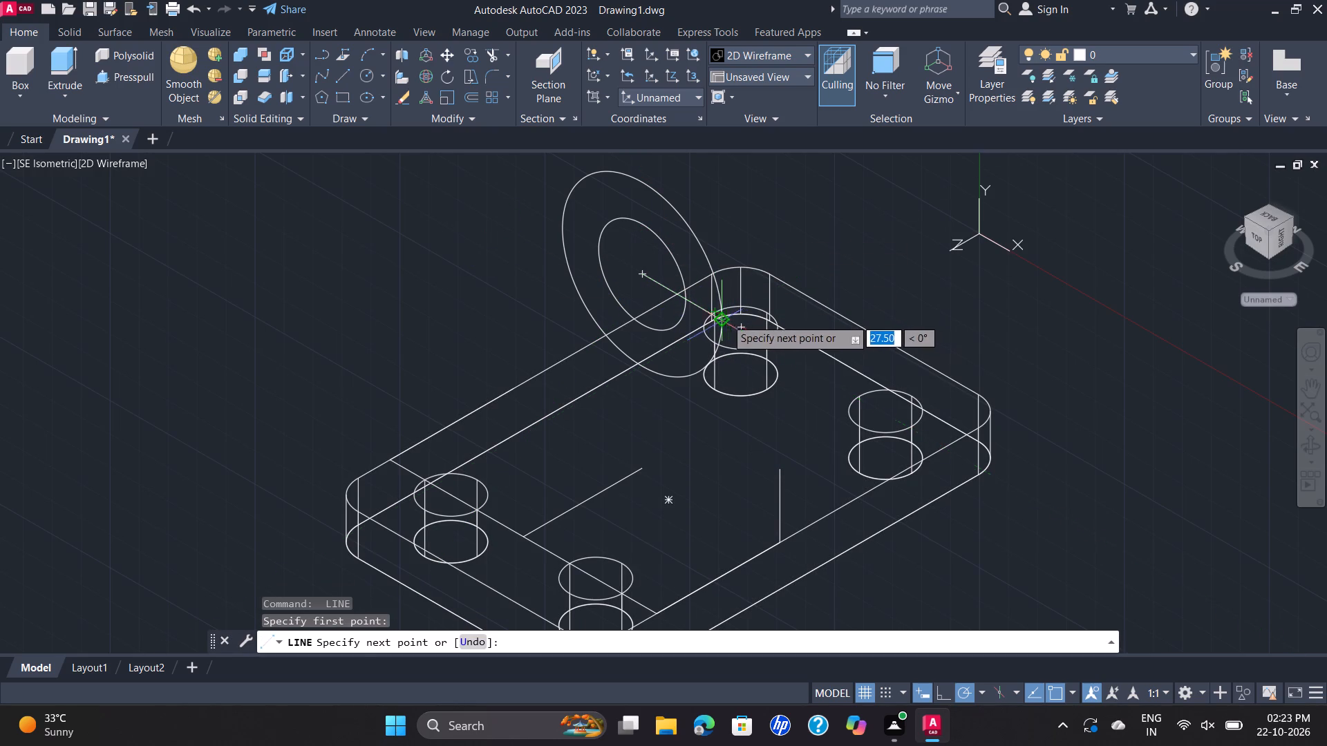
click(723, 318)
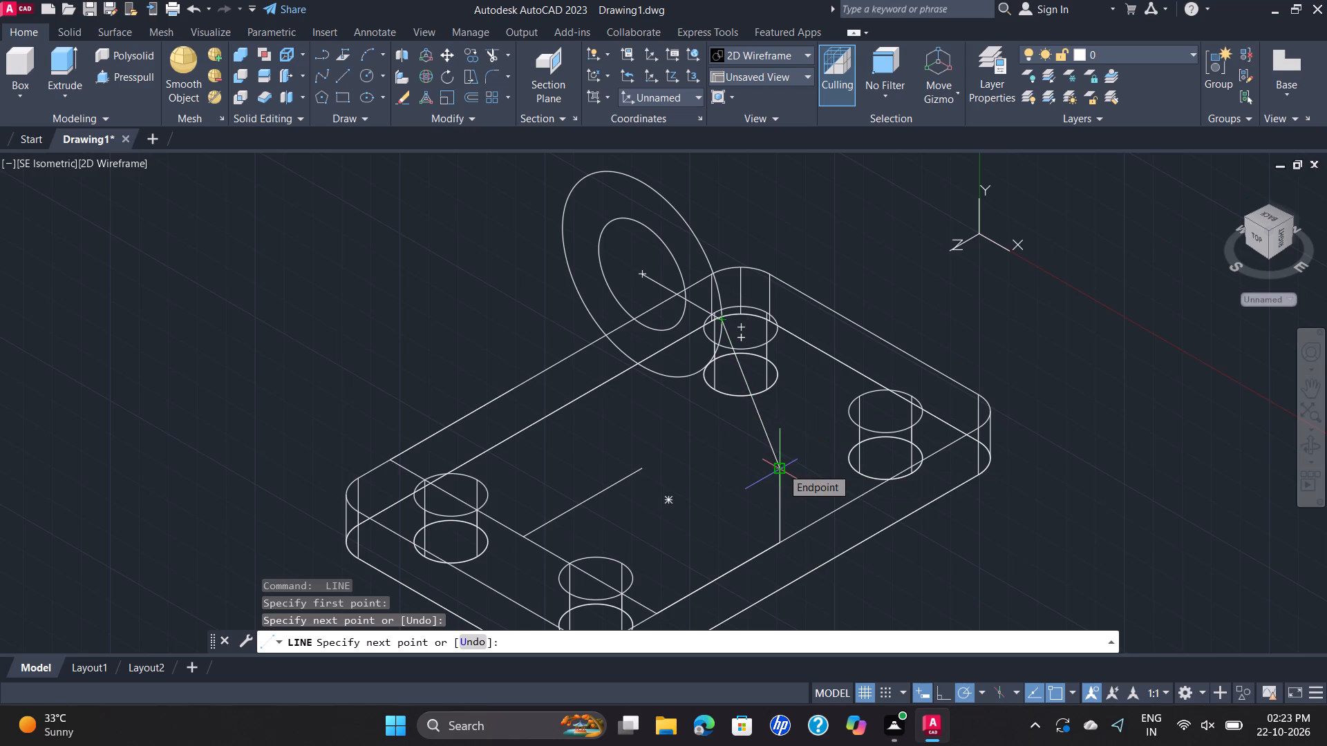
click(782, 468)
key(Escape)
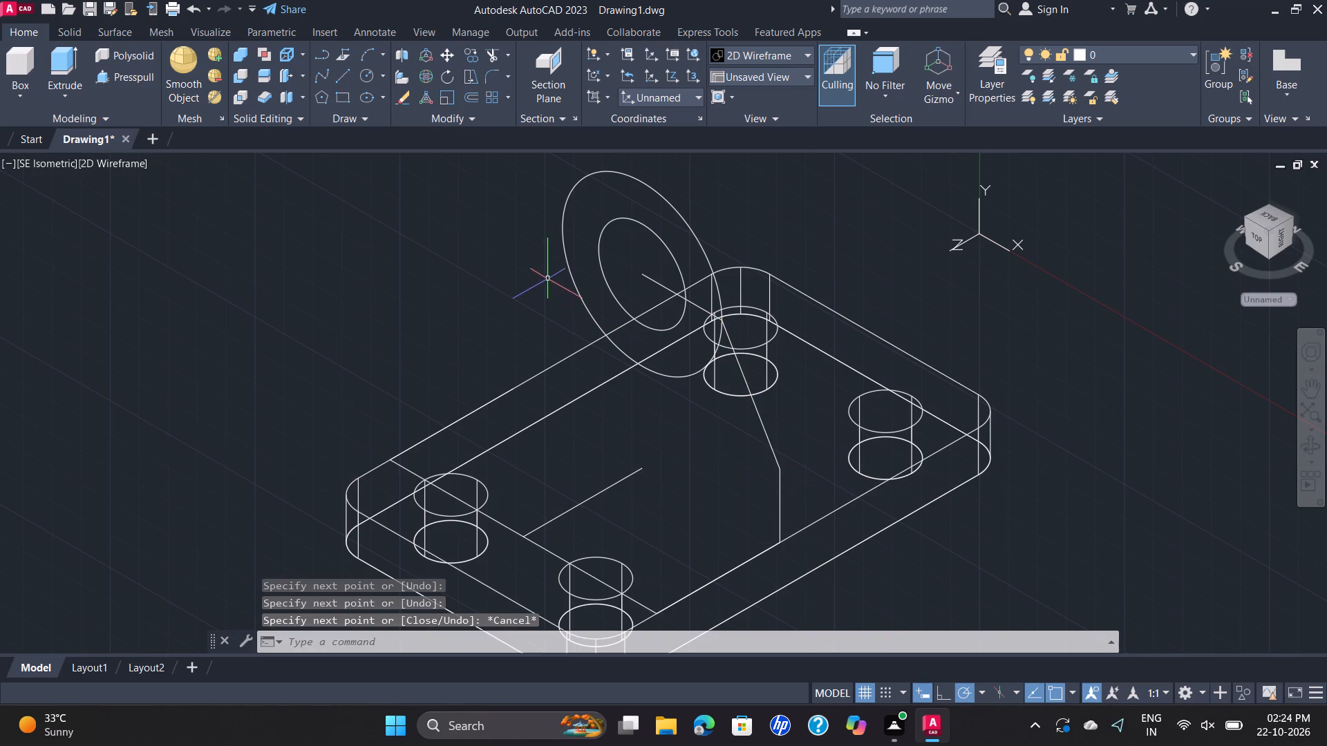
Draw the opposite rib side from the cross line's far end: 42.5 along the plate edge, 22 up, ending on the outer circle's quadrant.
key(space)
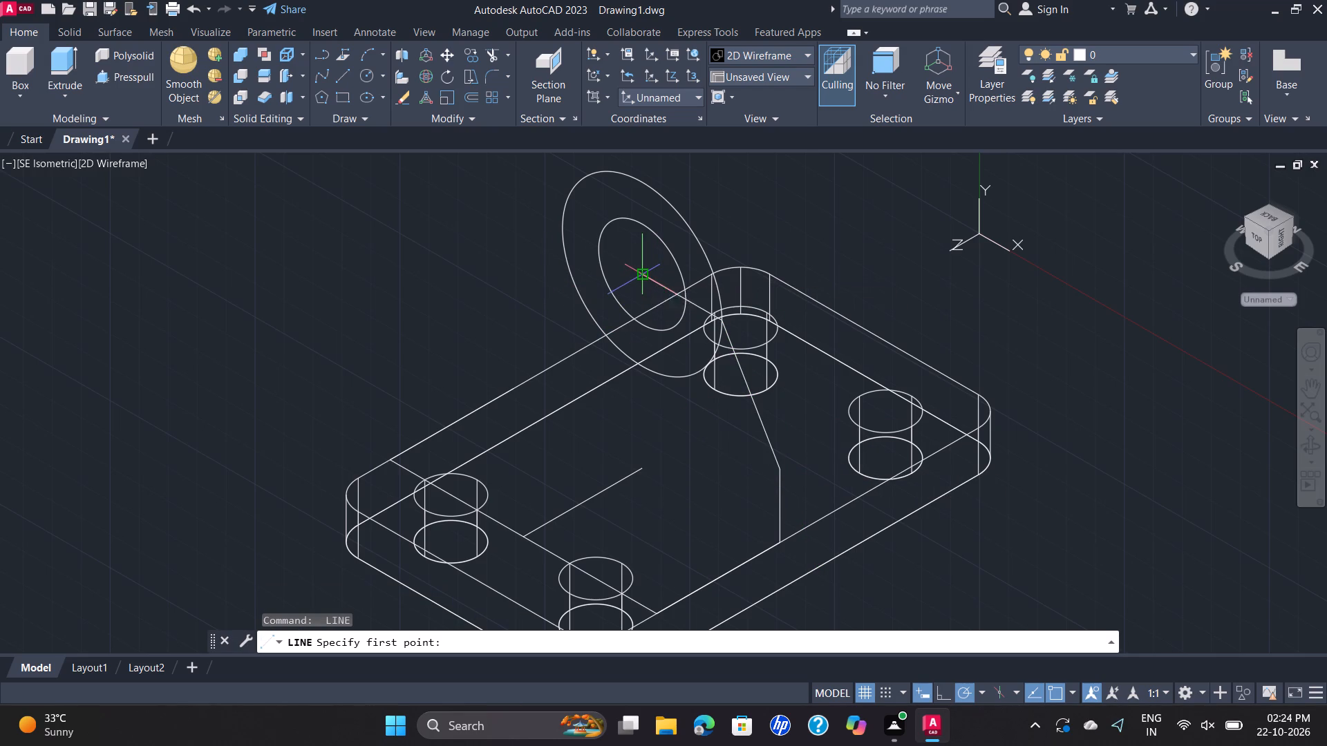
key(Escape)
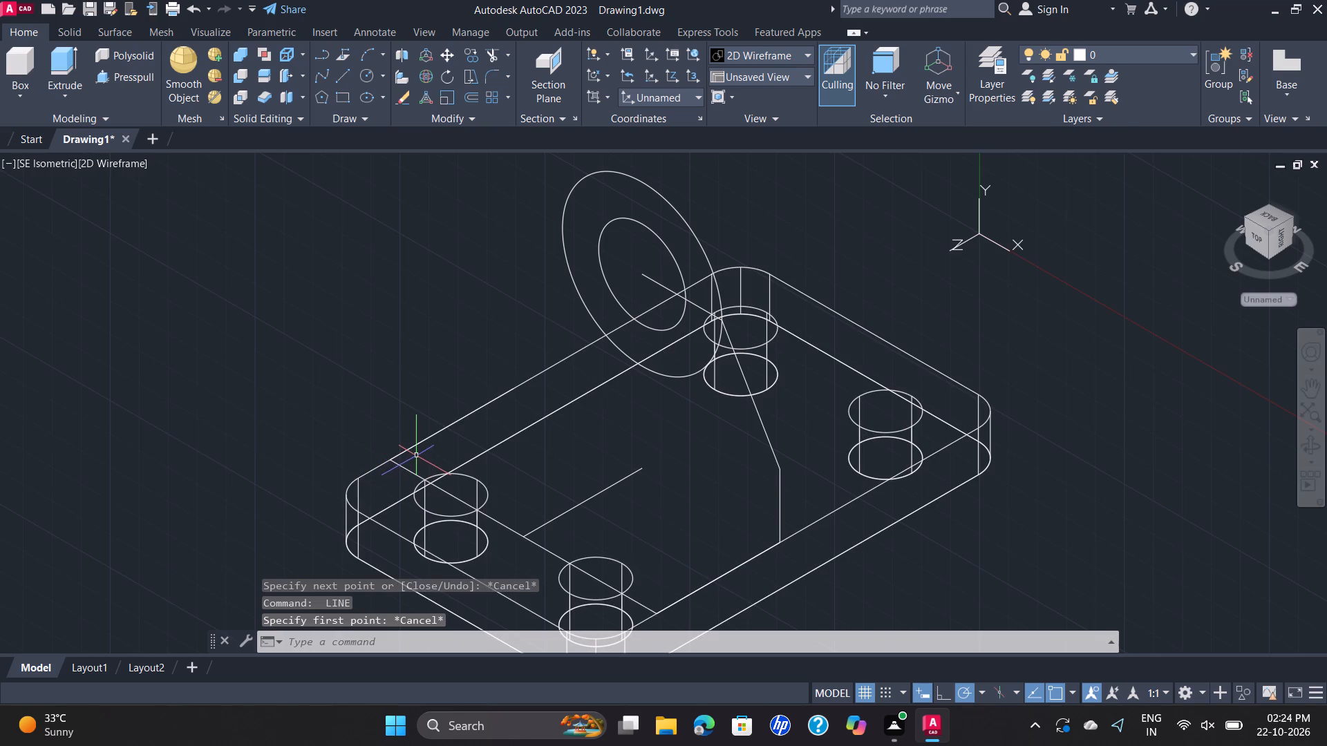
key(space)
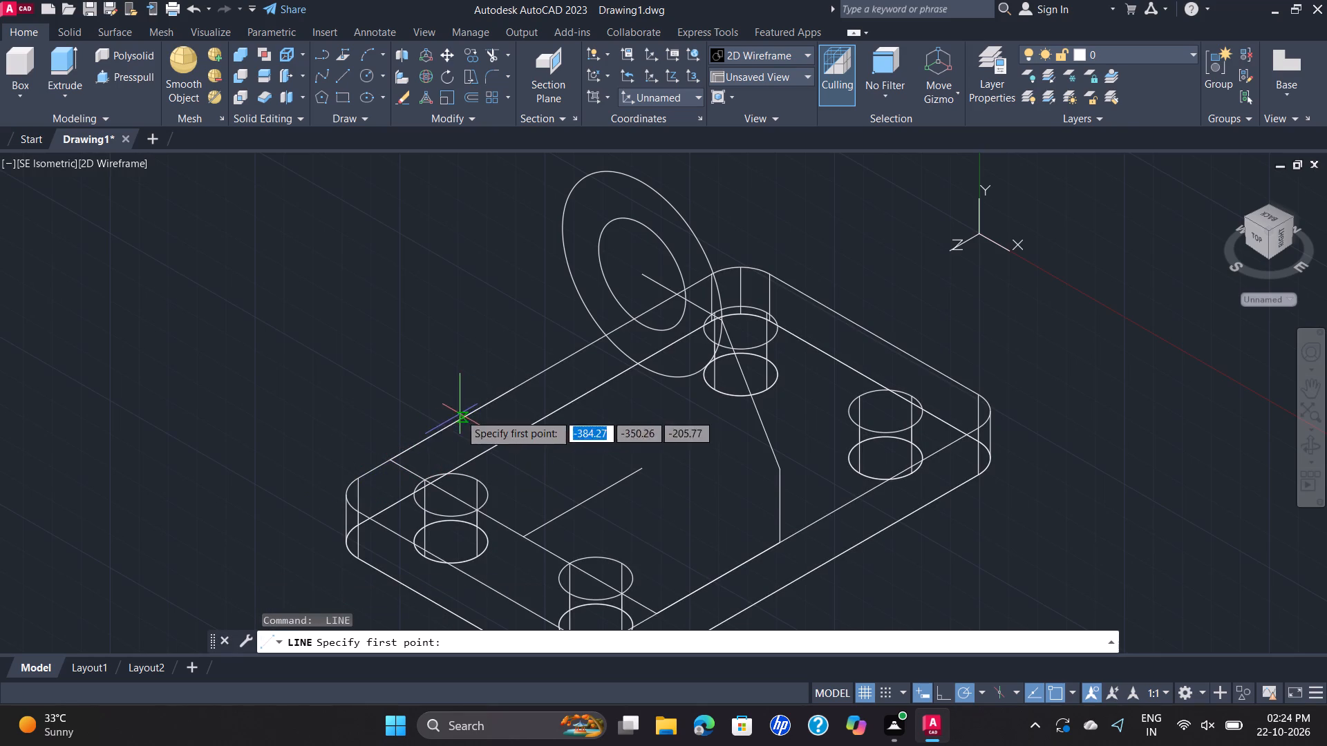
click(387, 461)
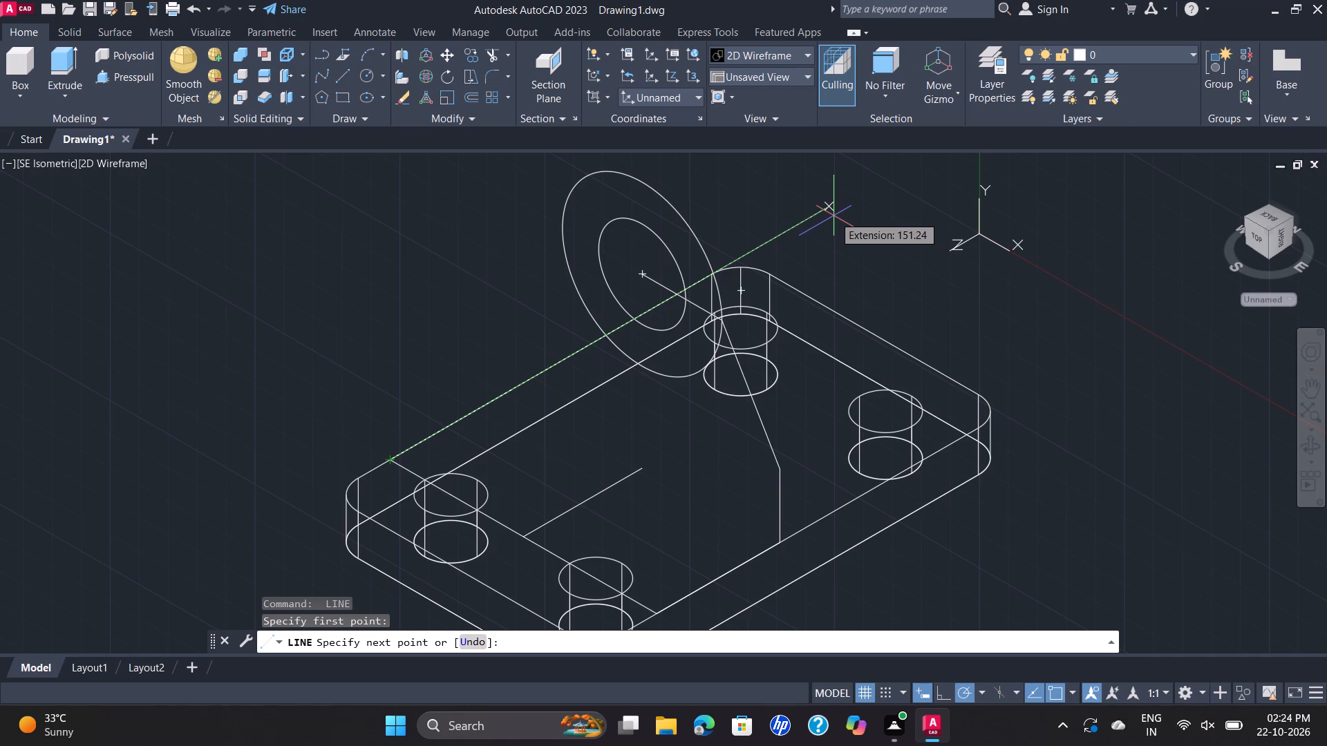
text(42.)
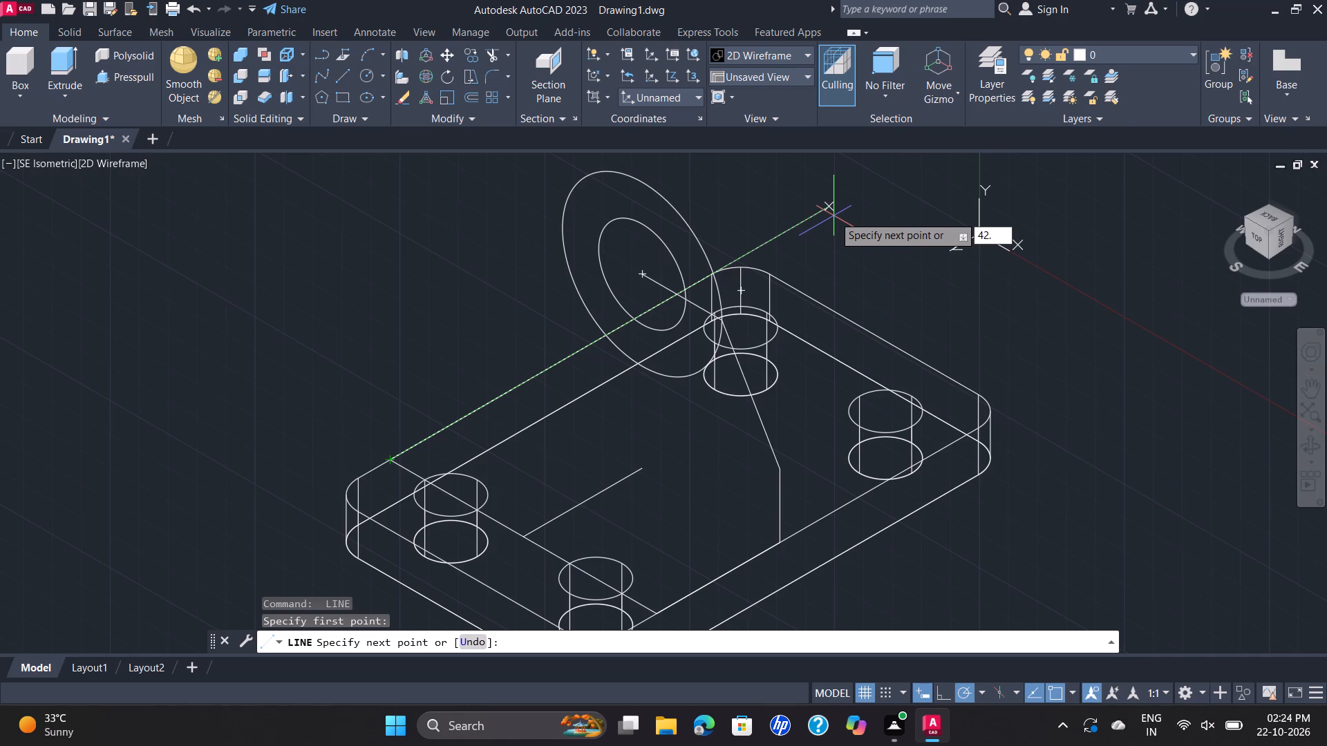
key(5)
key(Return)
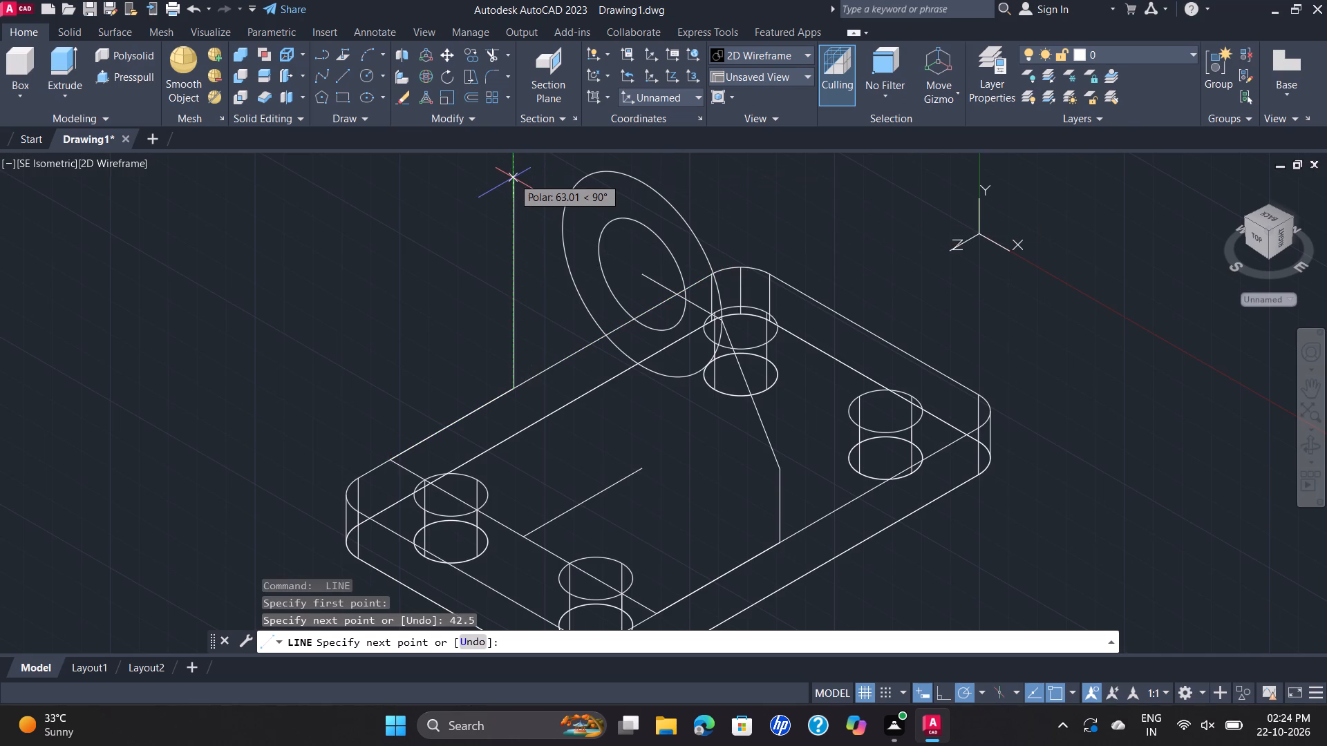
text(22)
key(Return)
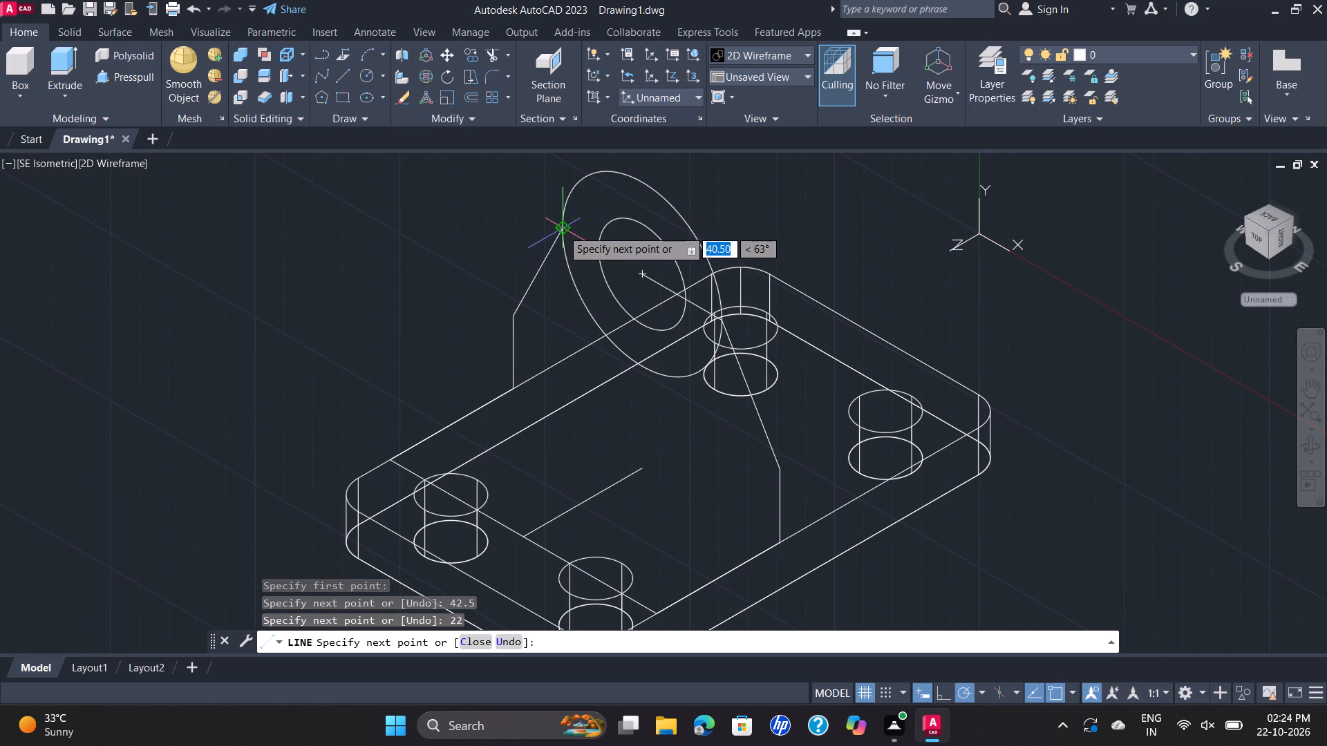
click(561, 228)
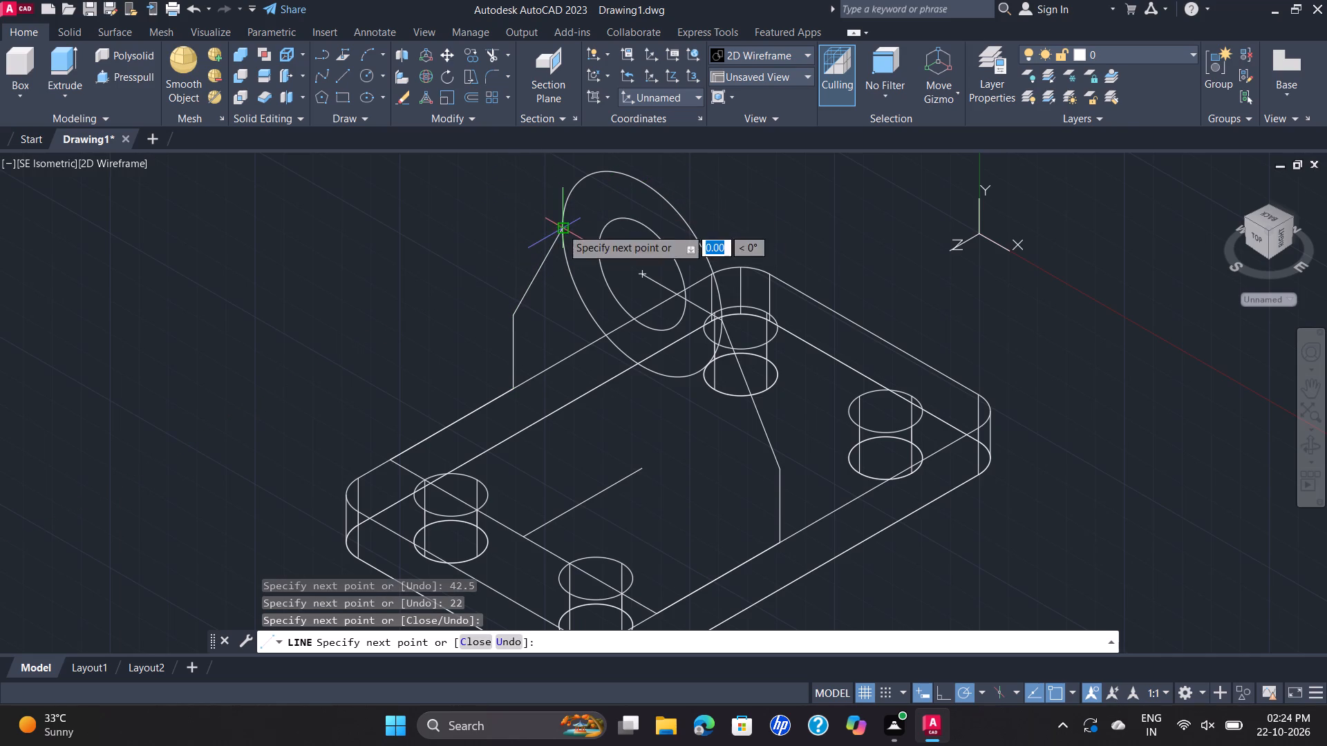
key(Escape)
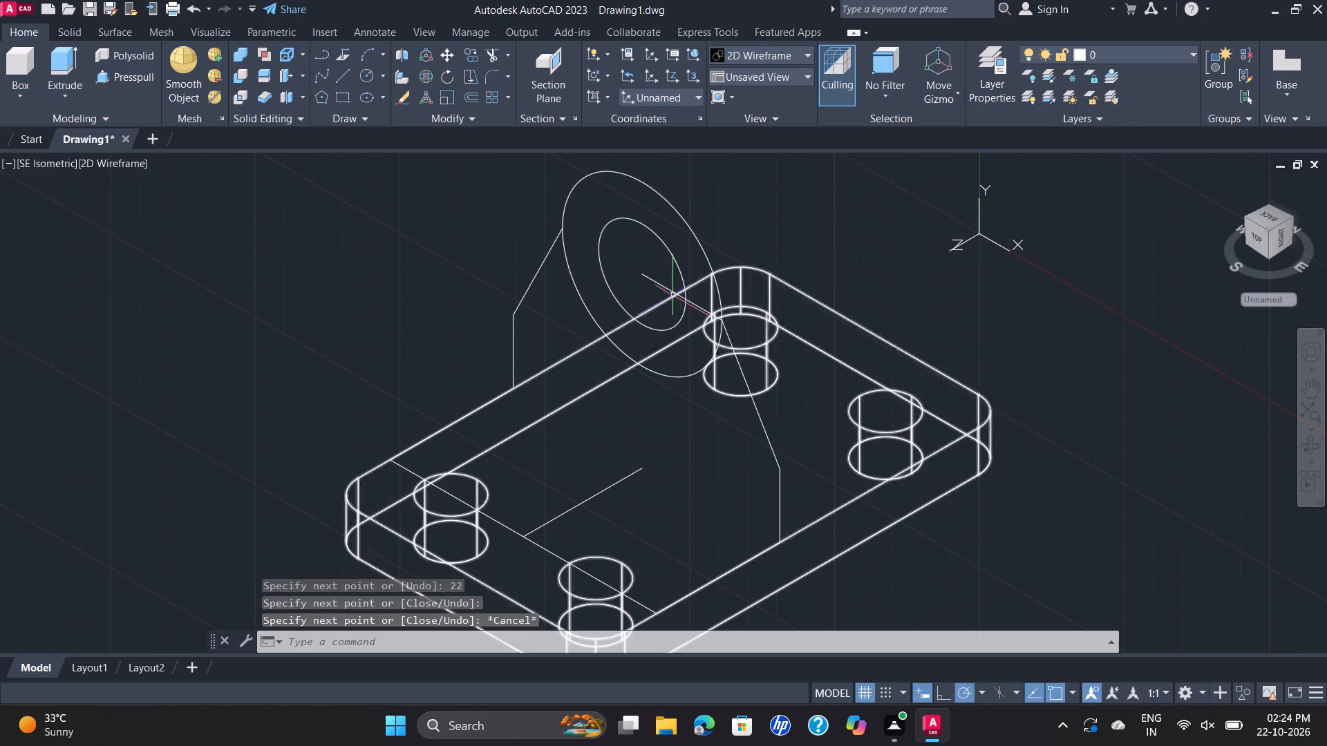
Erase the radius line from the circles' centre to the outer circle.
click(668, 289)
key(Delete)
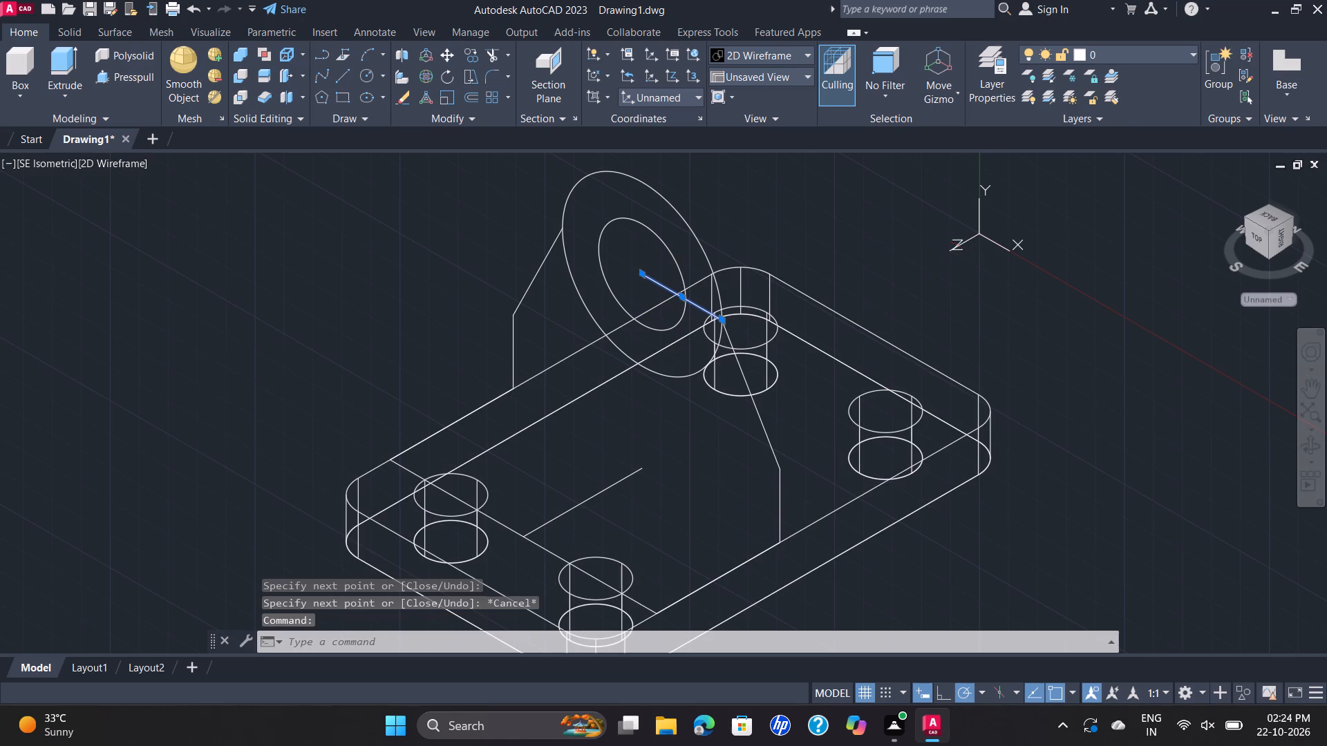
Erase the overlapping 42.5 construction lines lying along both long edges of the base plate, up to the rib uprights.
click(487, 400)
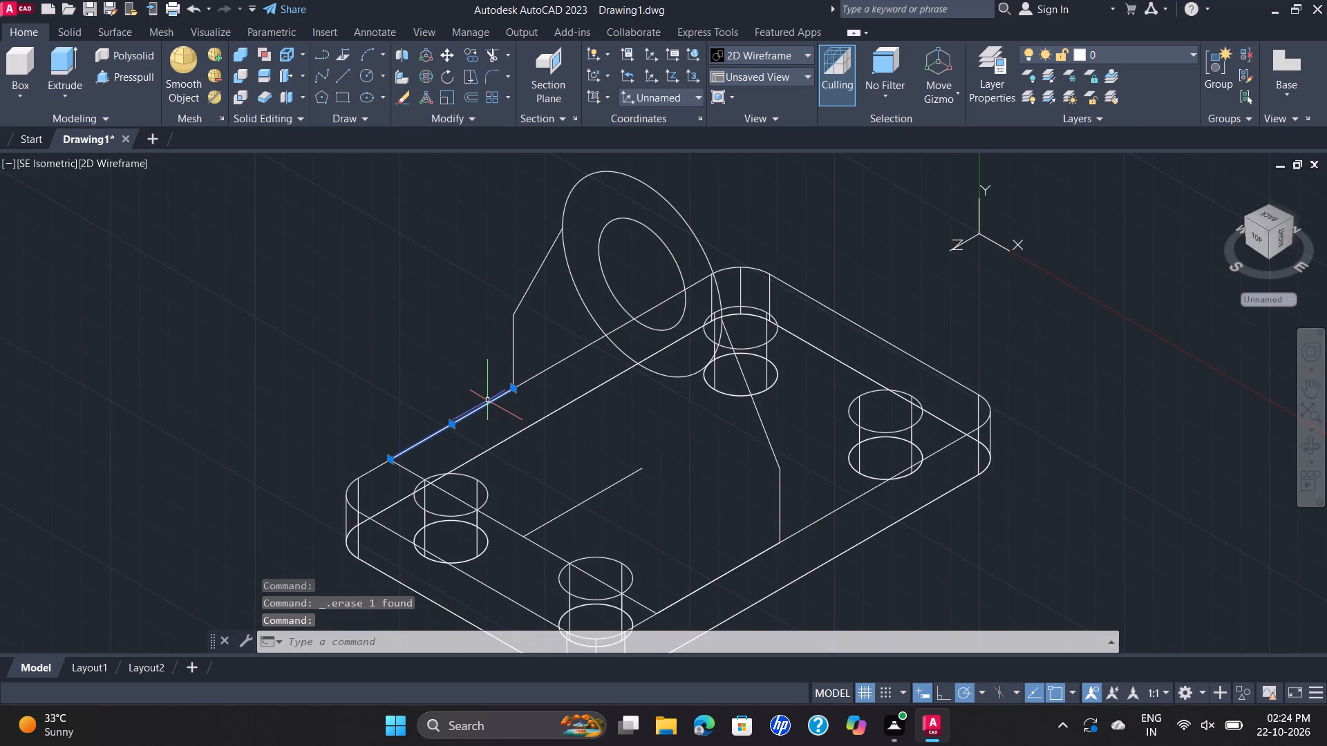
key(Delete)
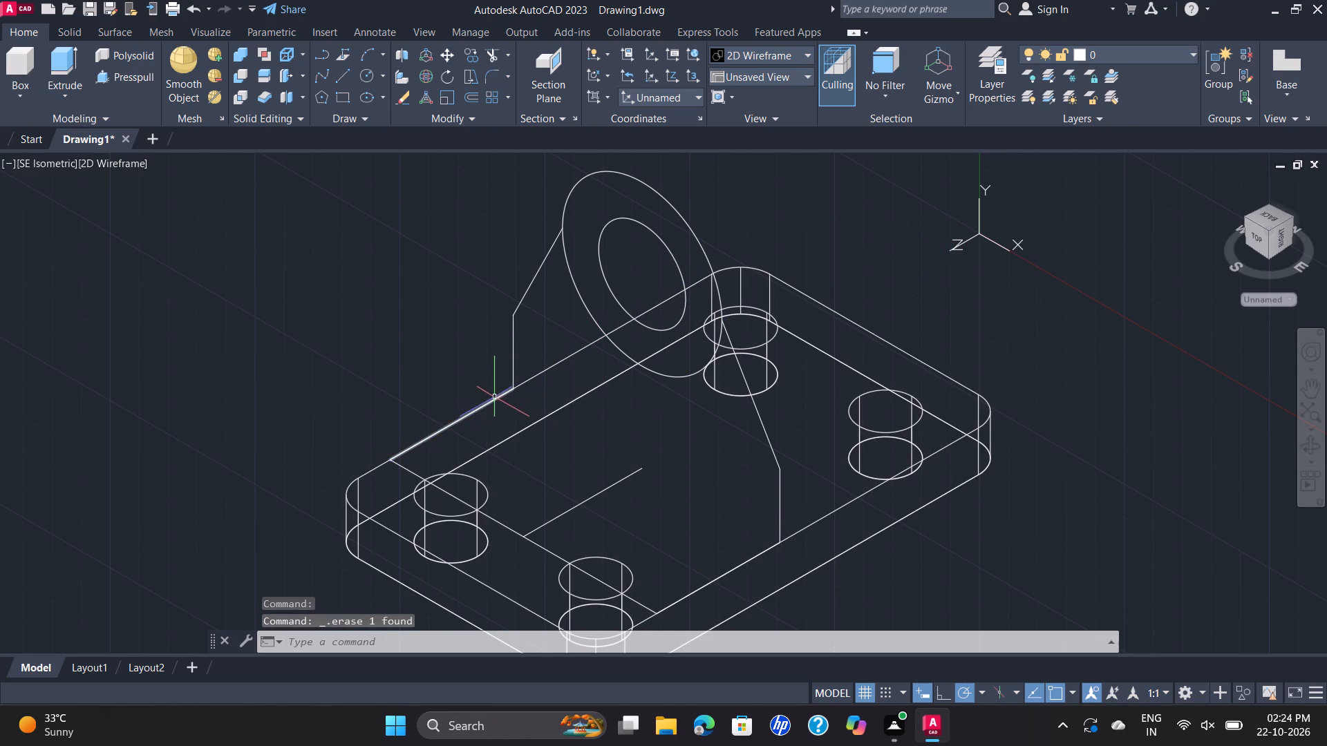
click(494, 396)
key(Delete)
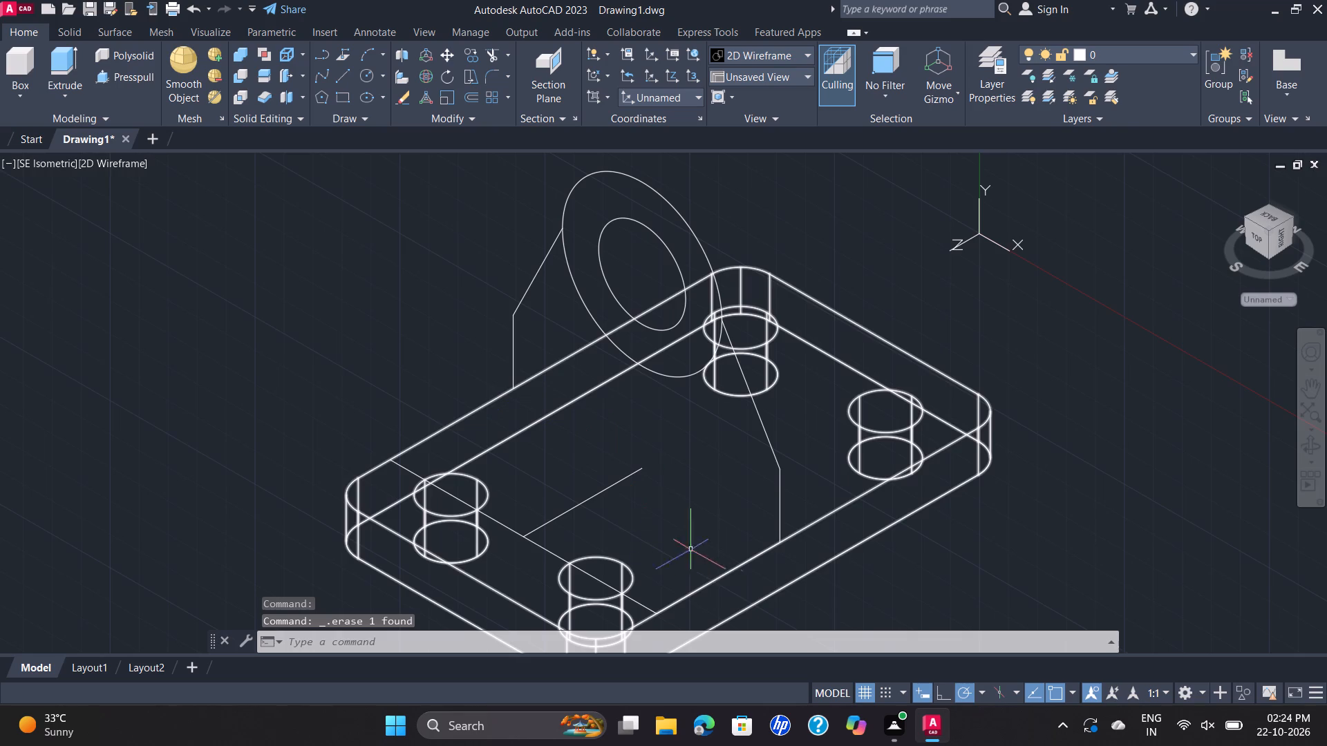
click(726, 569)
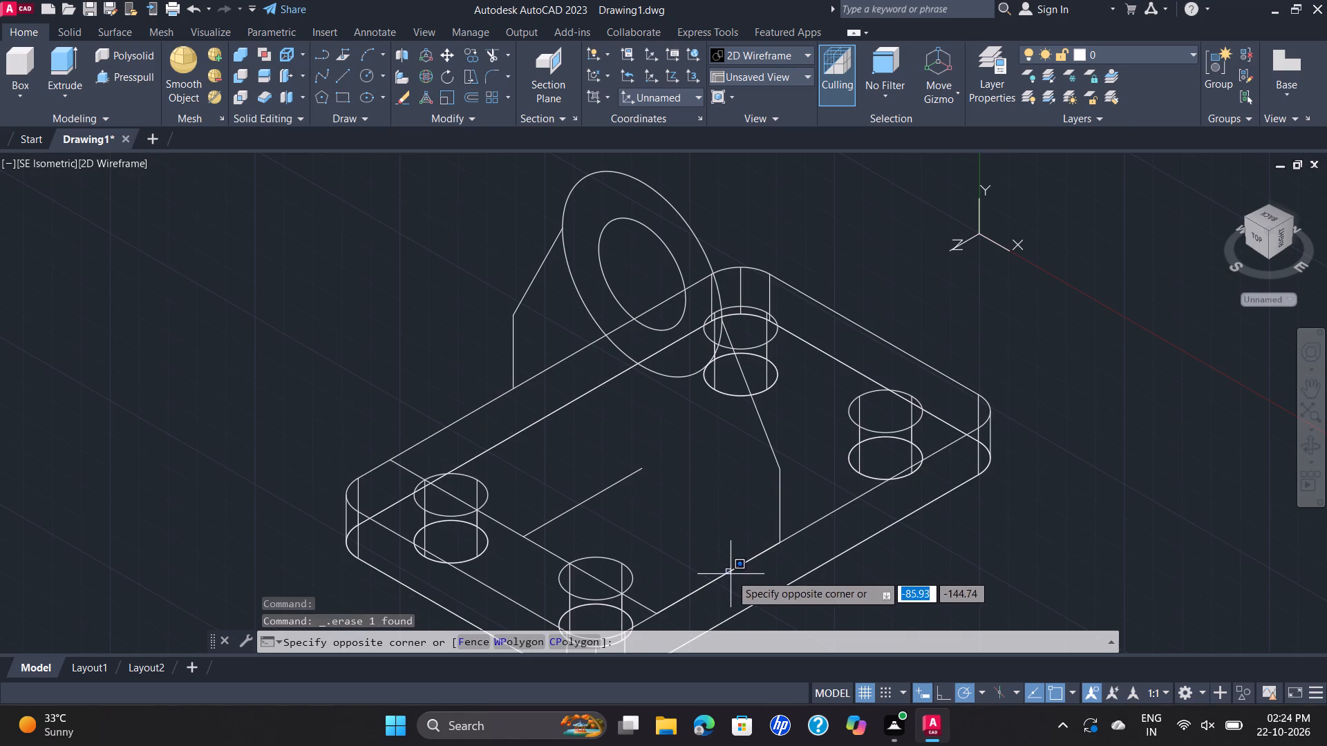
click(731, 574)
click(732, 568)
key(Delete)
click(734, 569)
key(Delete)
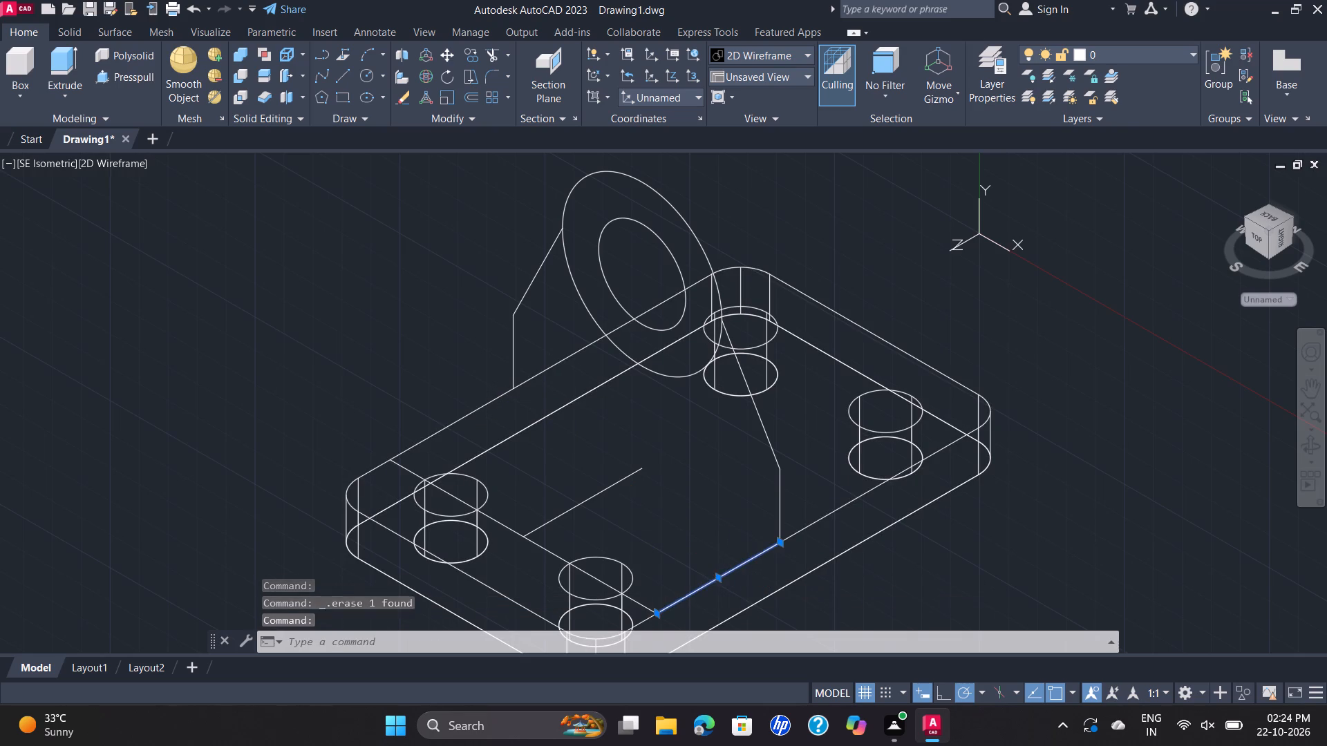
Draw a 92 line across the base plate's top, joining the feet of the two rib uprights.
click(344, 74)
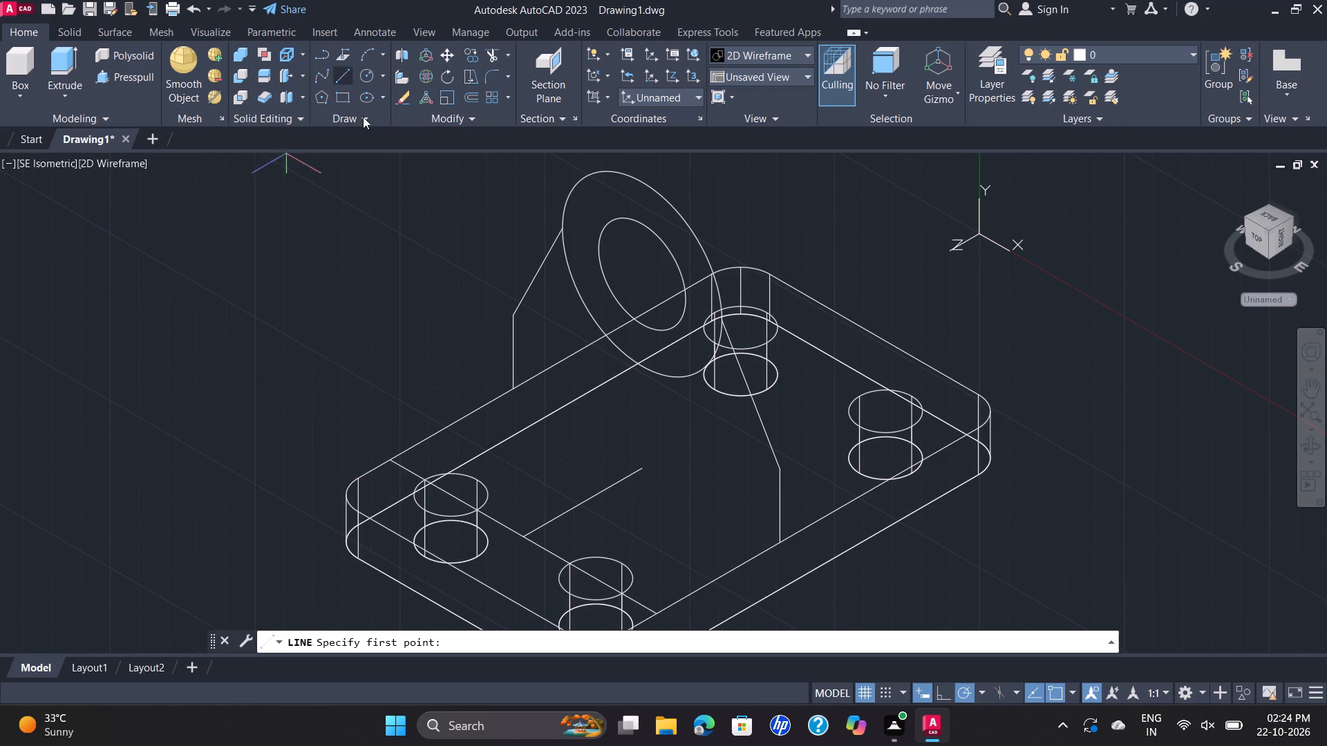
click(518, 393)
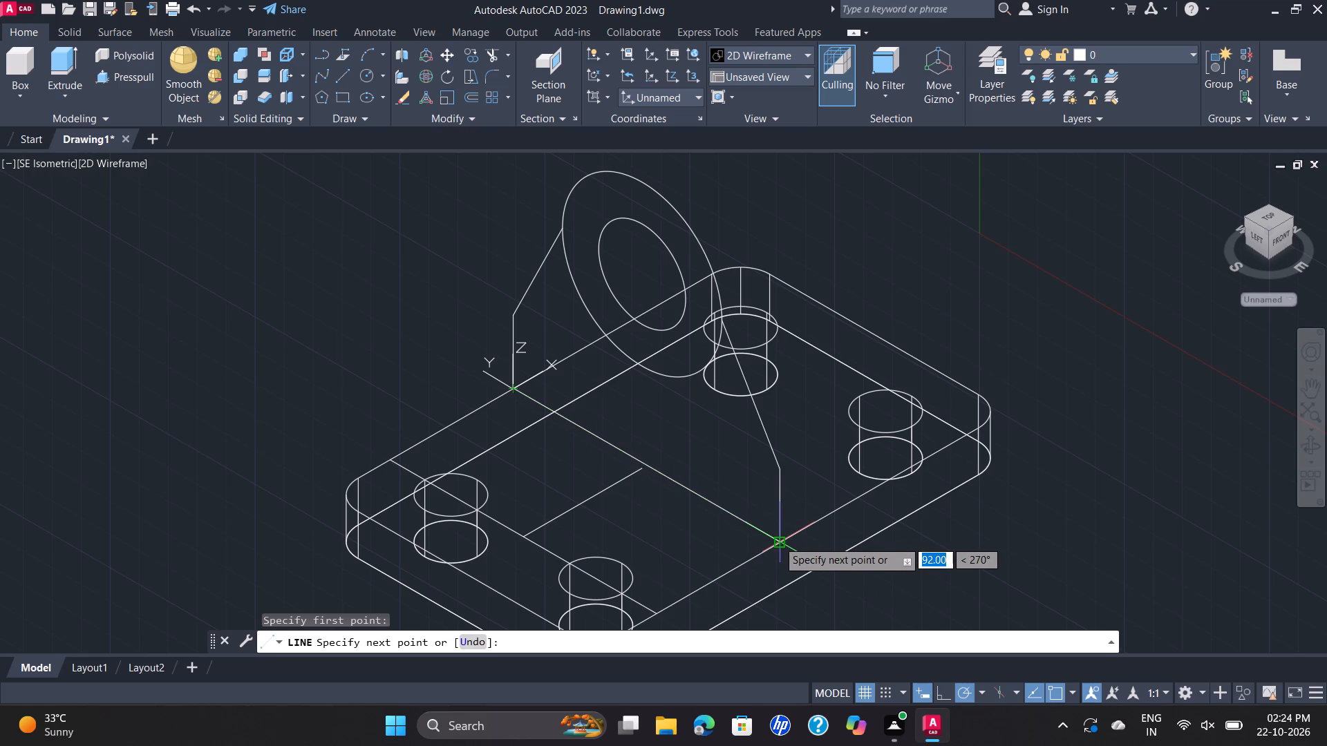
click(775, 543)
key(Escape)
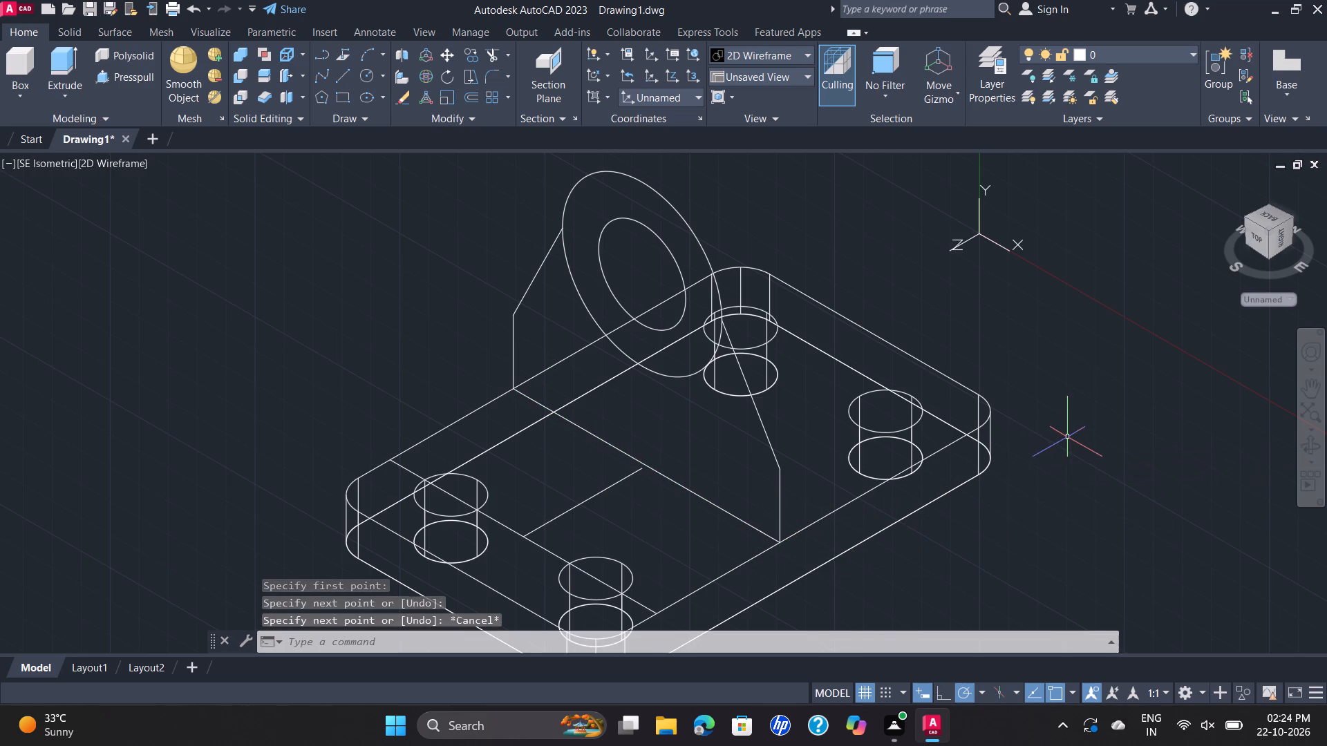
Select the whole model, including the base plate, holes, circles and rib profile lines.
scroll(1053, 407, down, 1)
scroll(966, 284, down, 1)
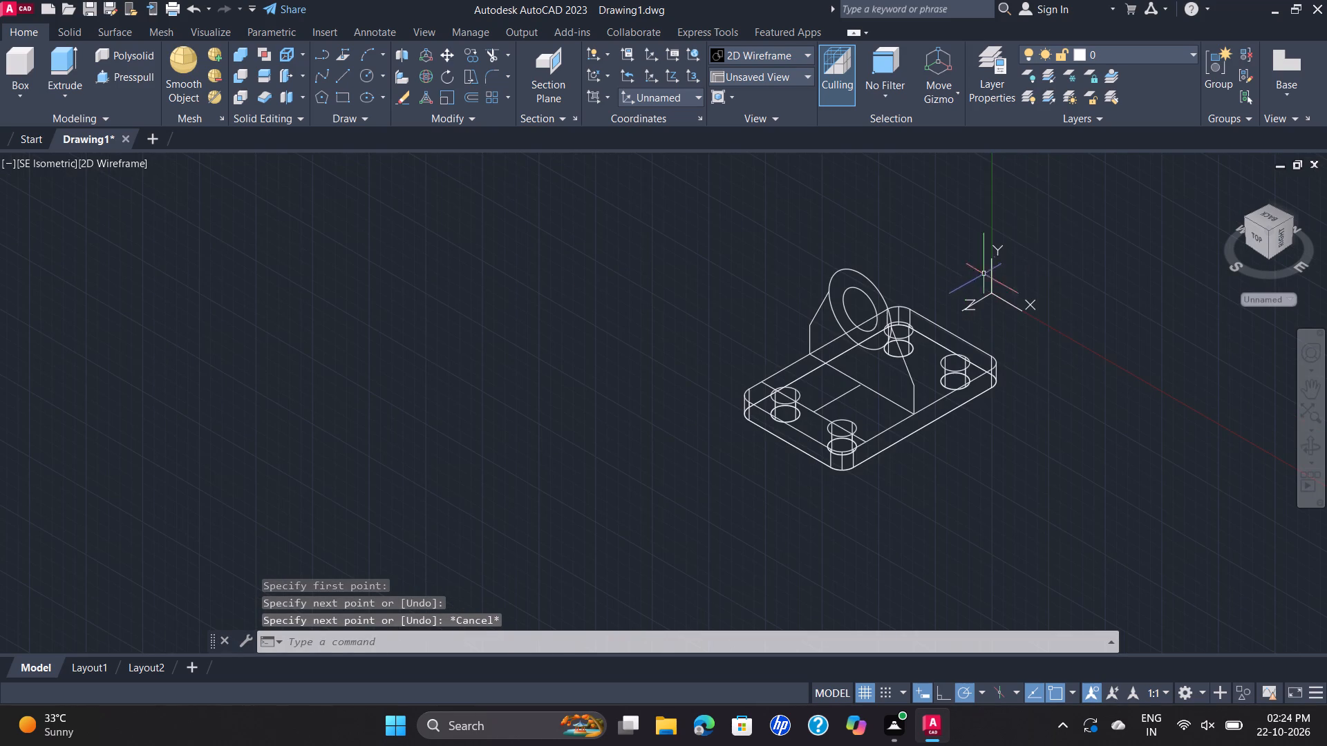
click(1080, 264)
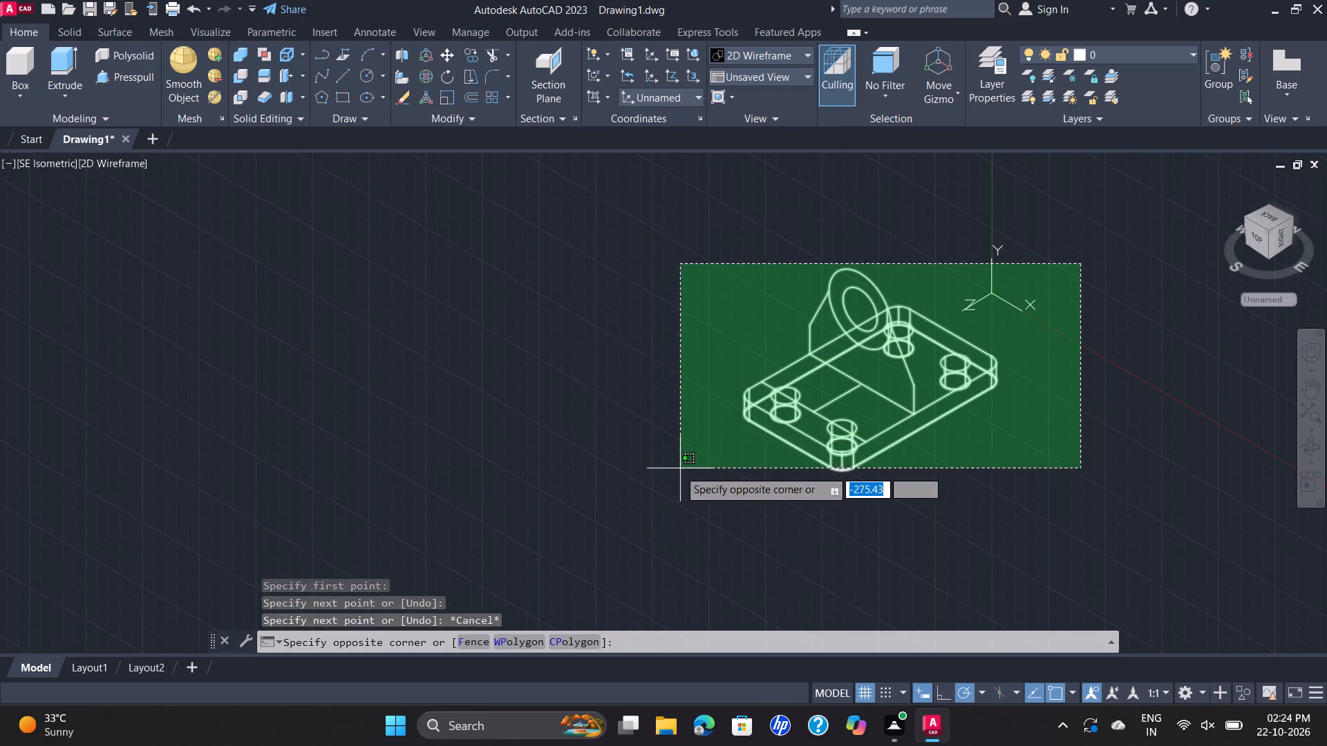
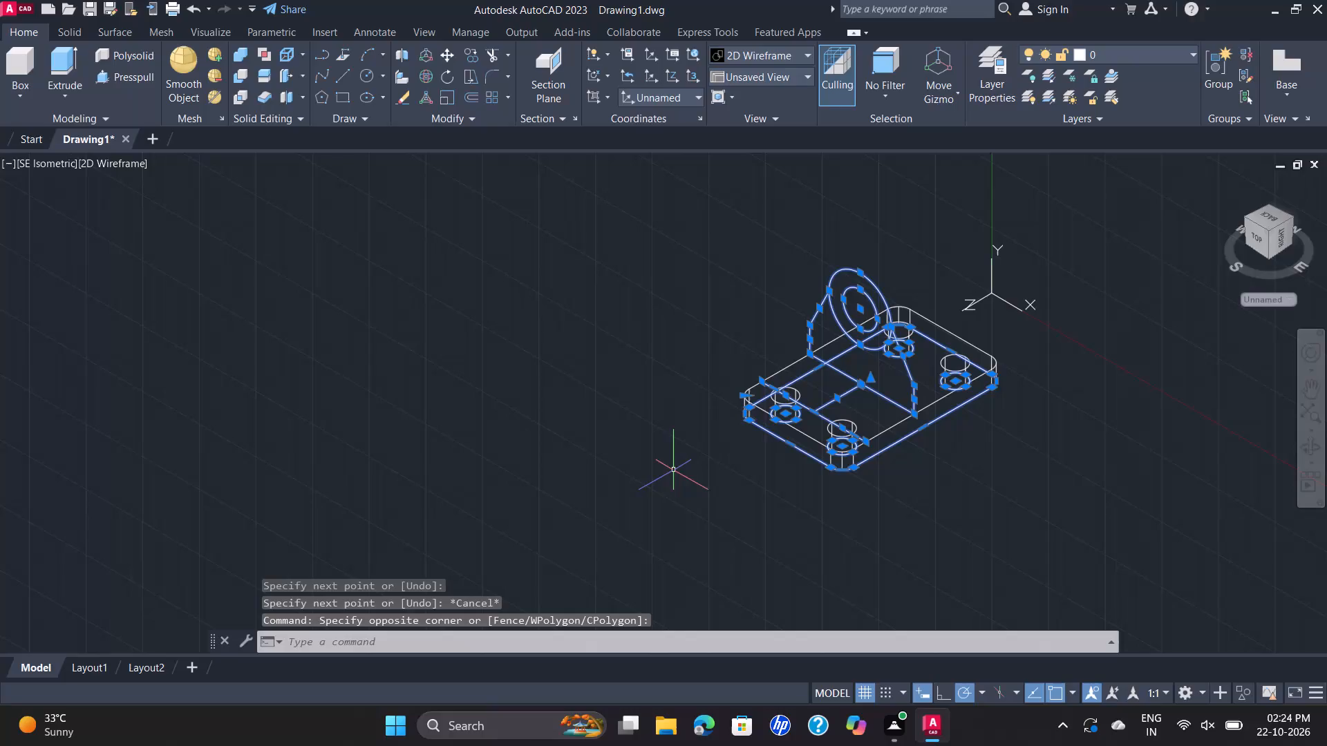
Join the selected rib profile lines into a single polyline.
key(j)
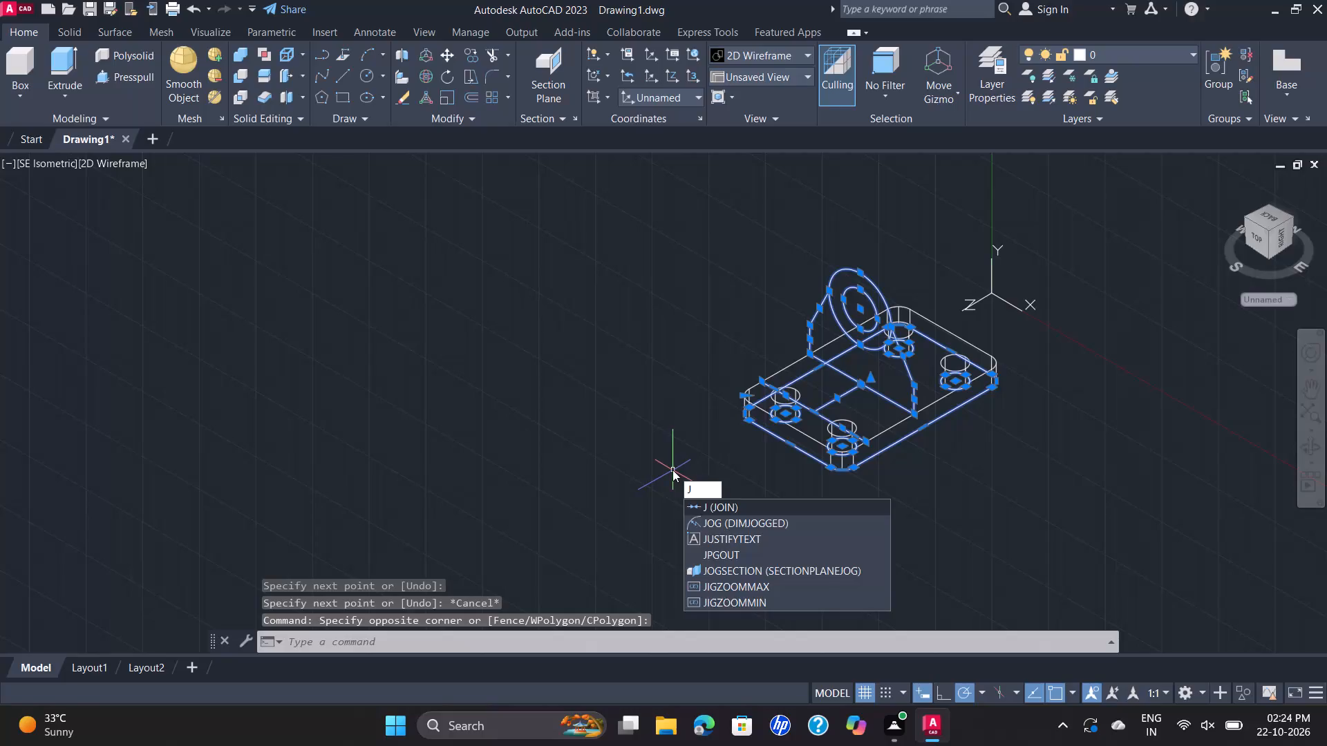
key(Return)
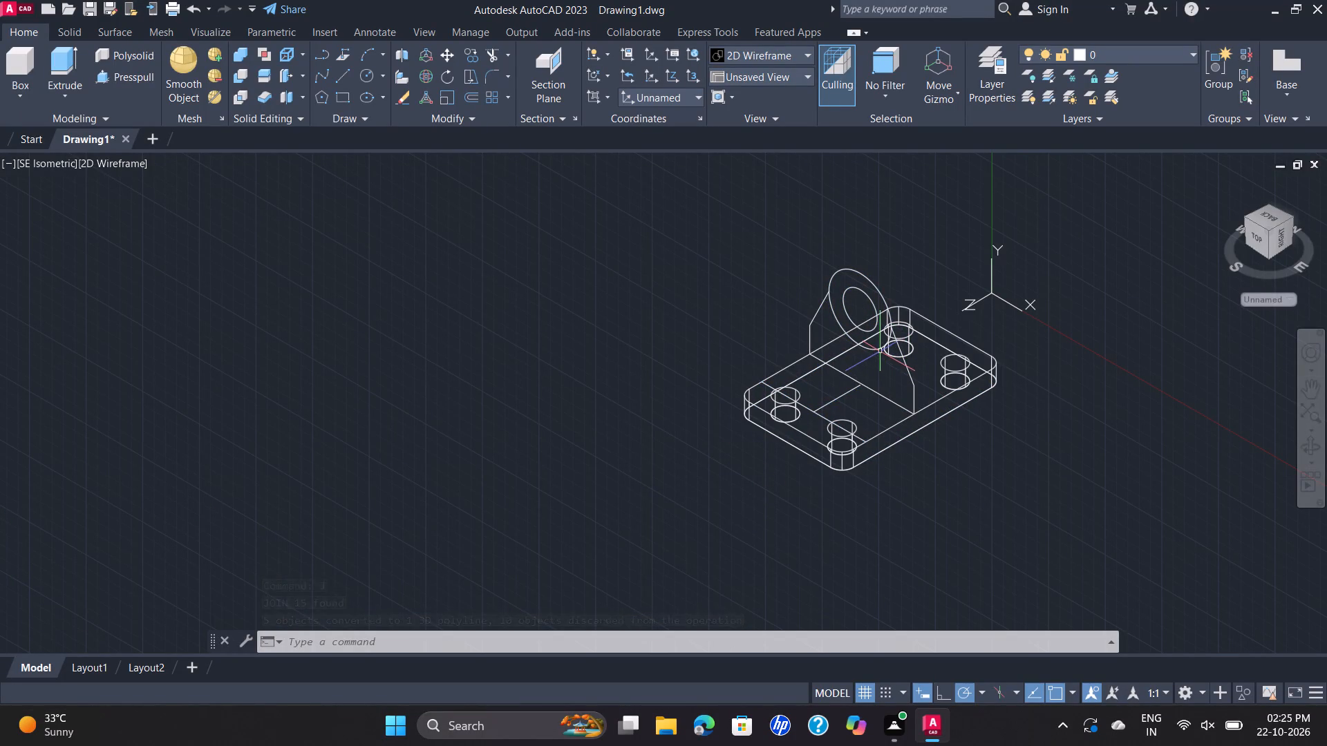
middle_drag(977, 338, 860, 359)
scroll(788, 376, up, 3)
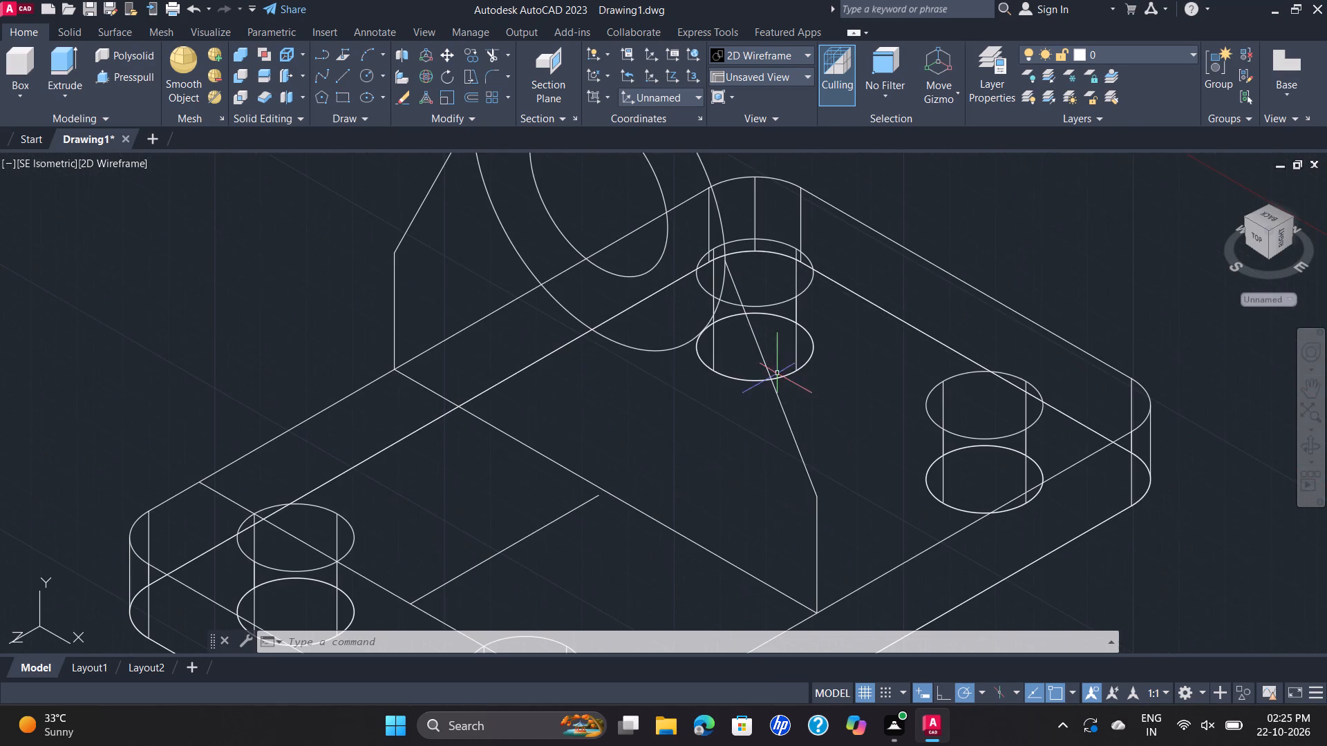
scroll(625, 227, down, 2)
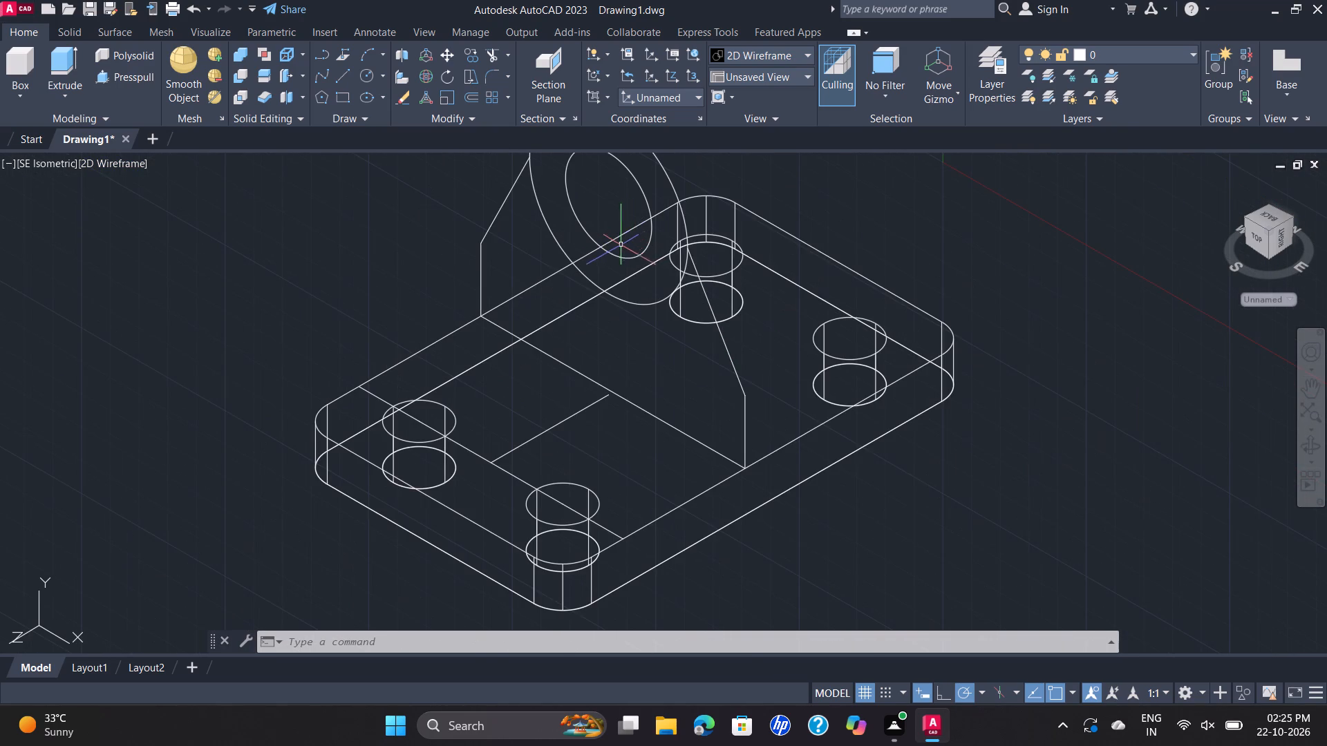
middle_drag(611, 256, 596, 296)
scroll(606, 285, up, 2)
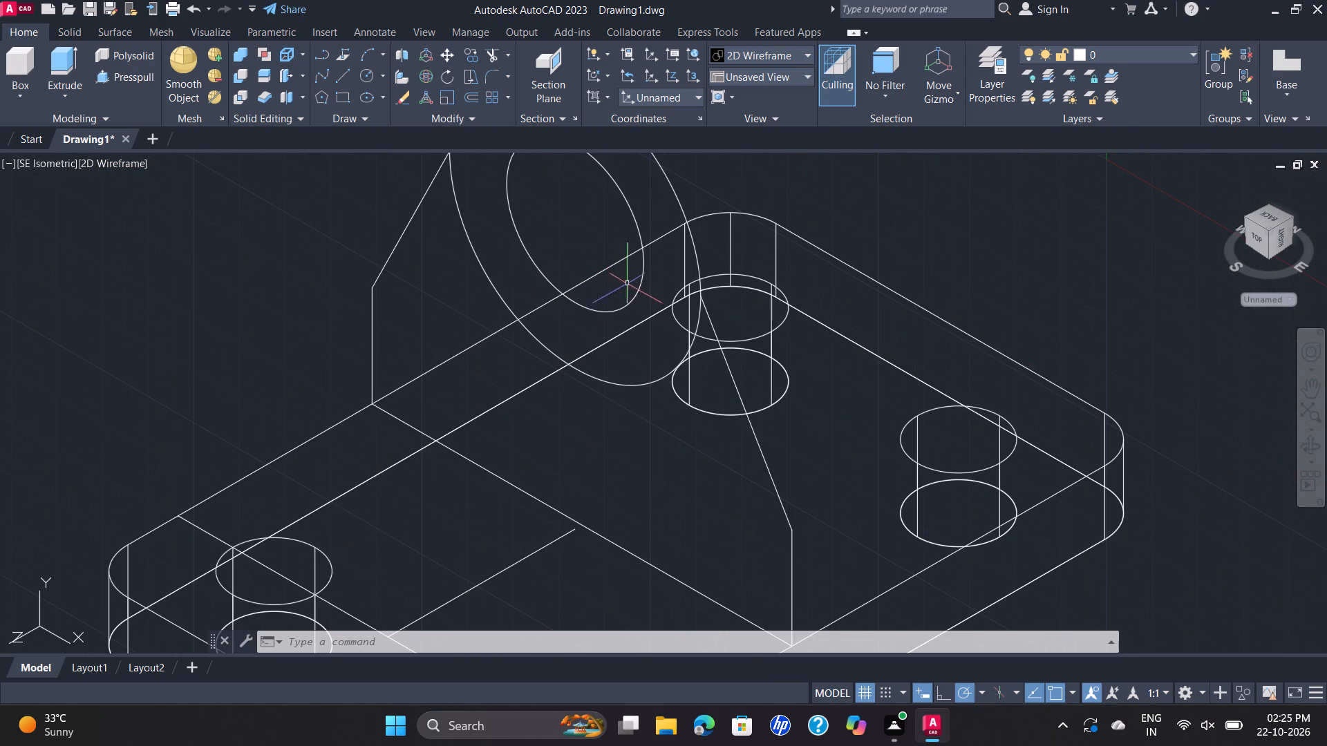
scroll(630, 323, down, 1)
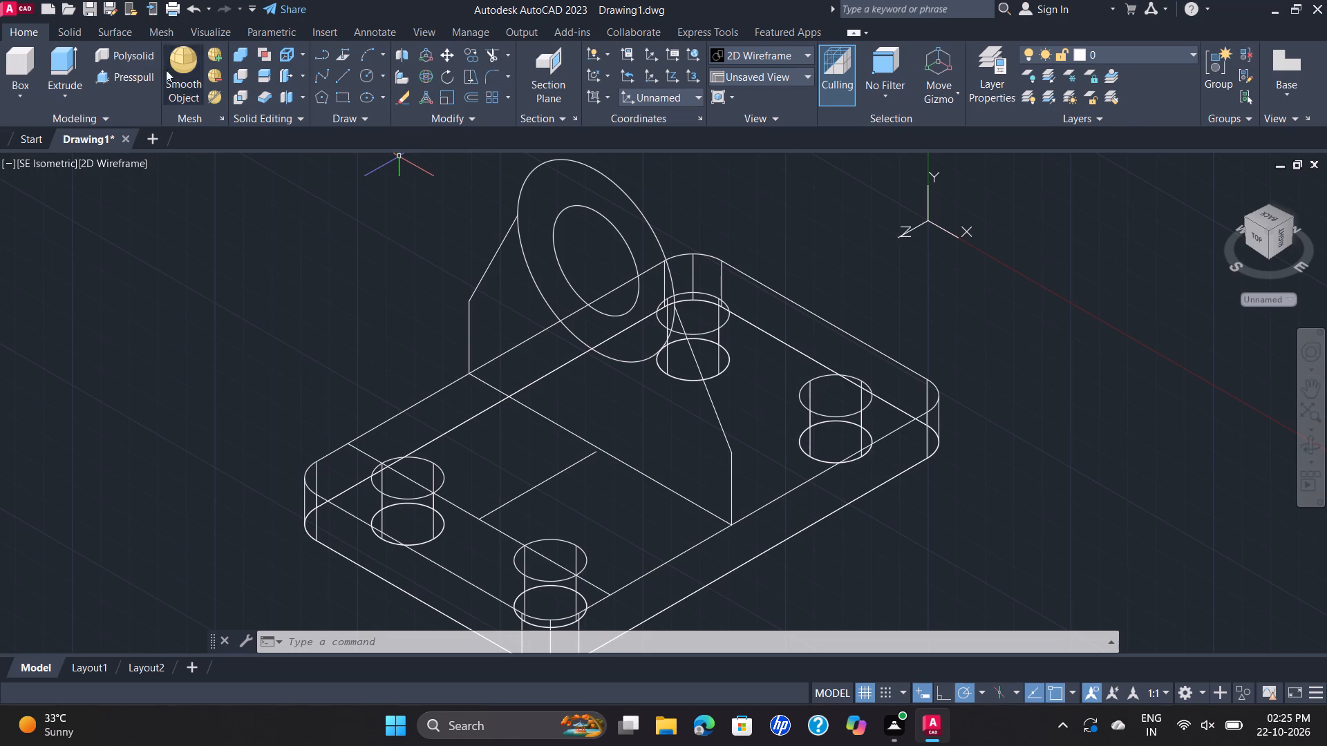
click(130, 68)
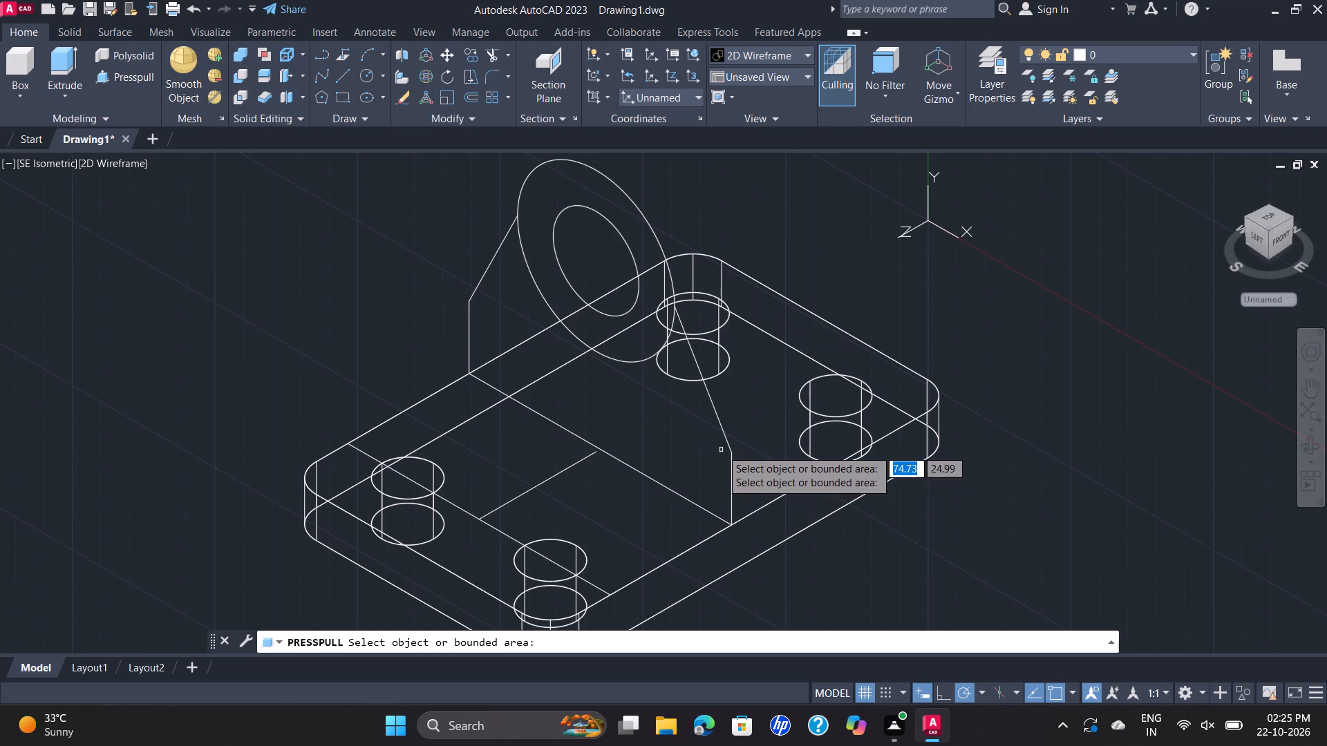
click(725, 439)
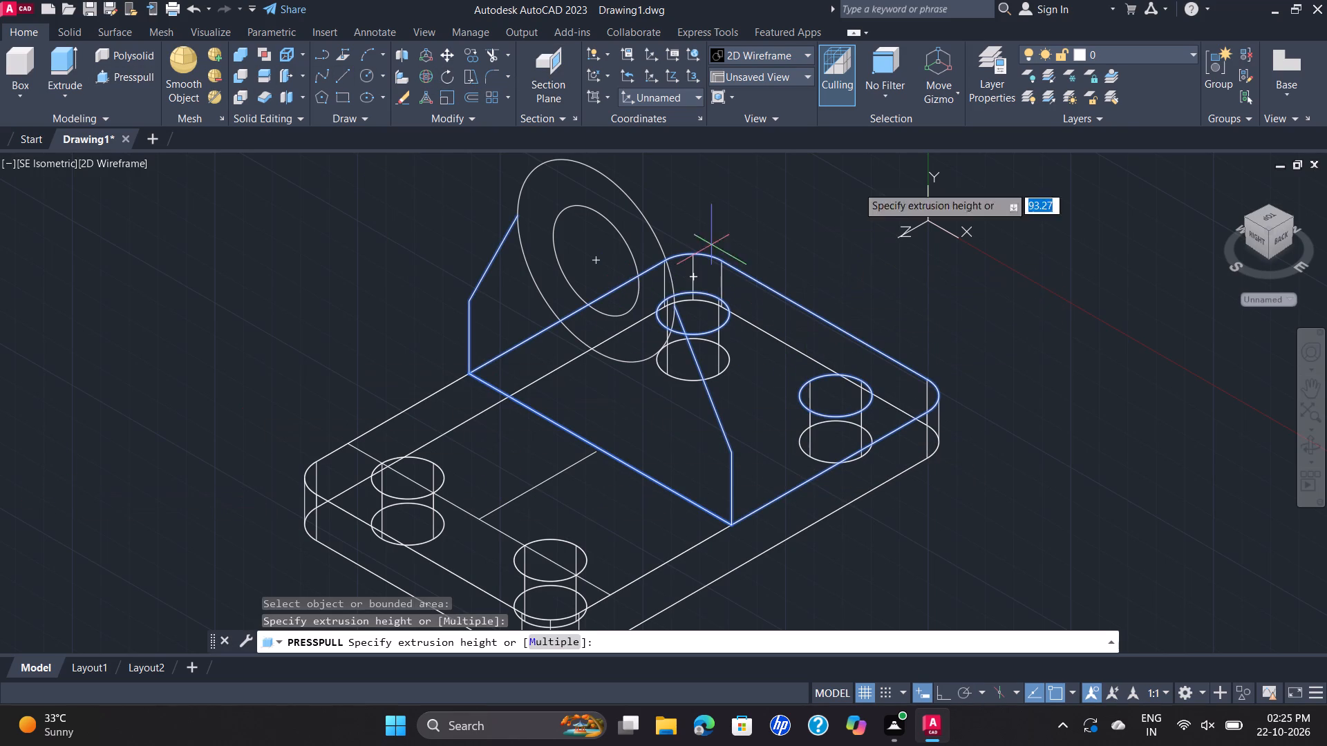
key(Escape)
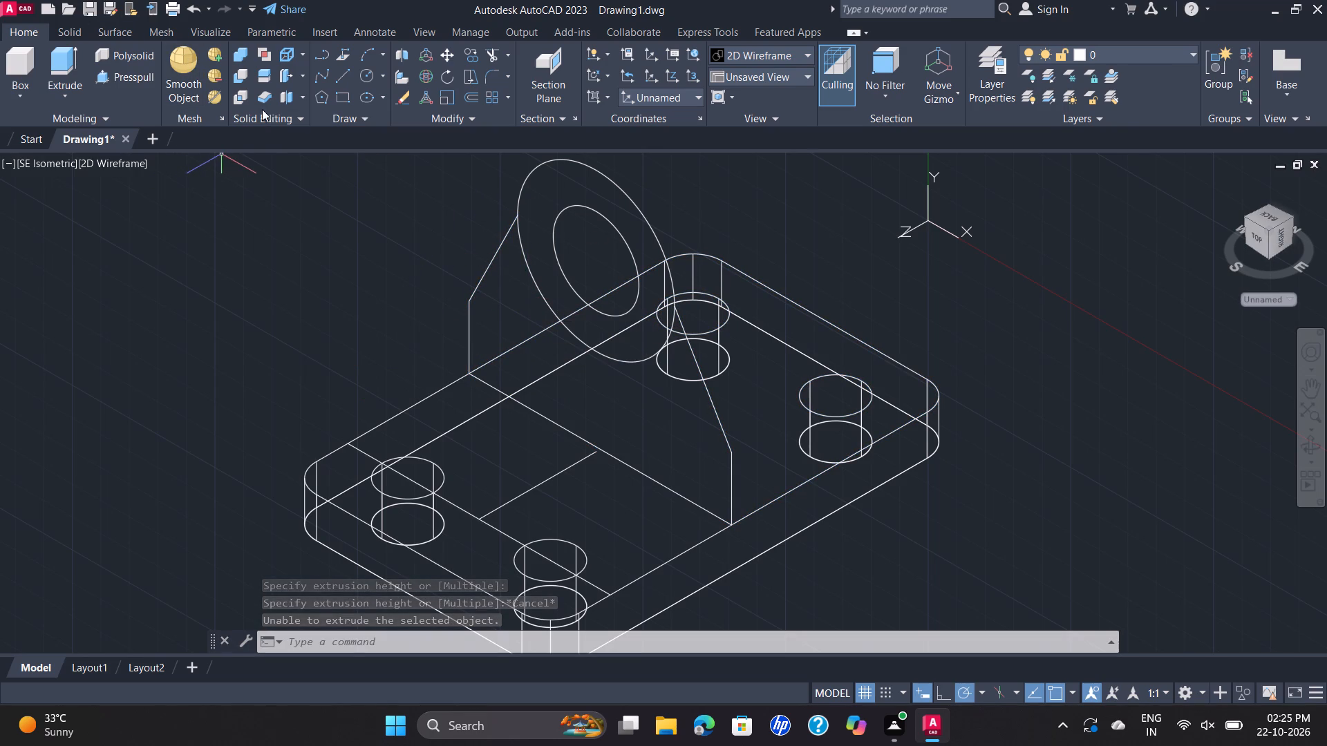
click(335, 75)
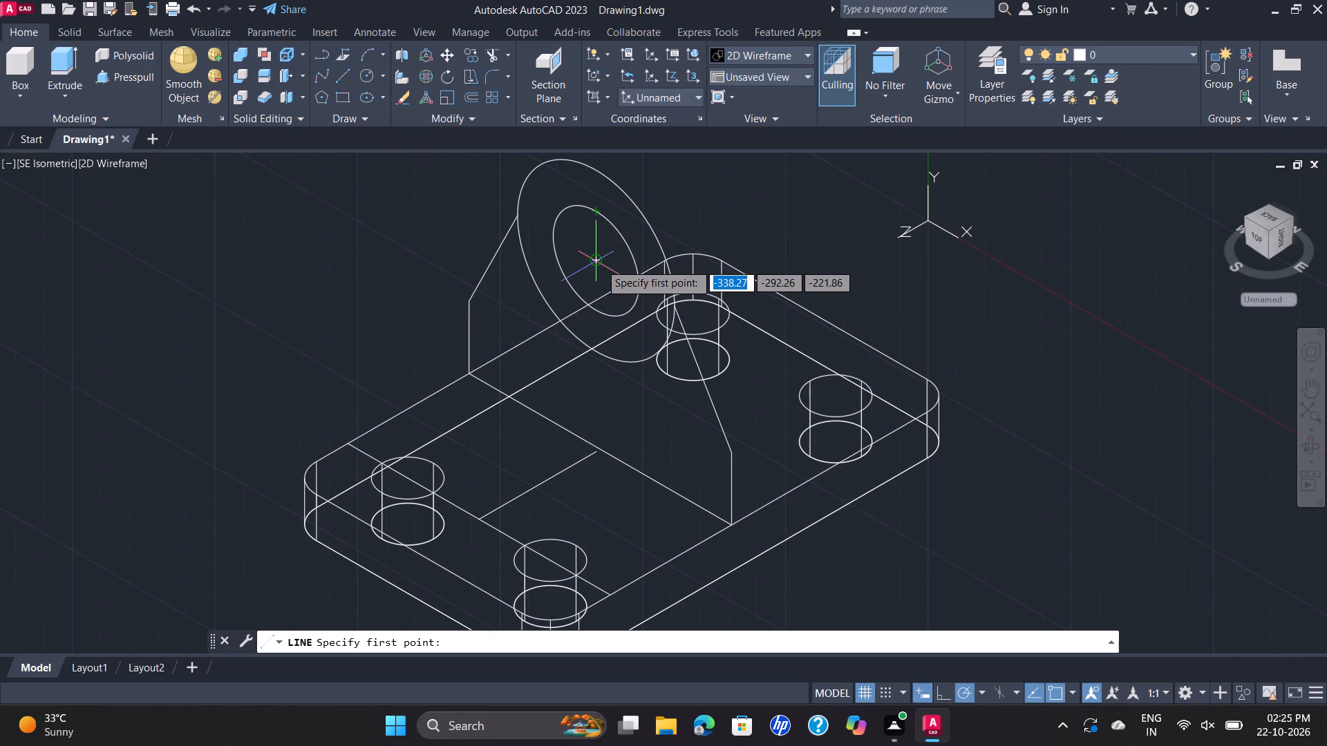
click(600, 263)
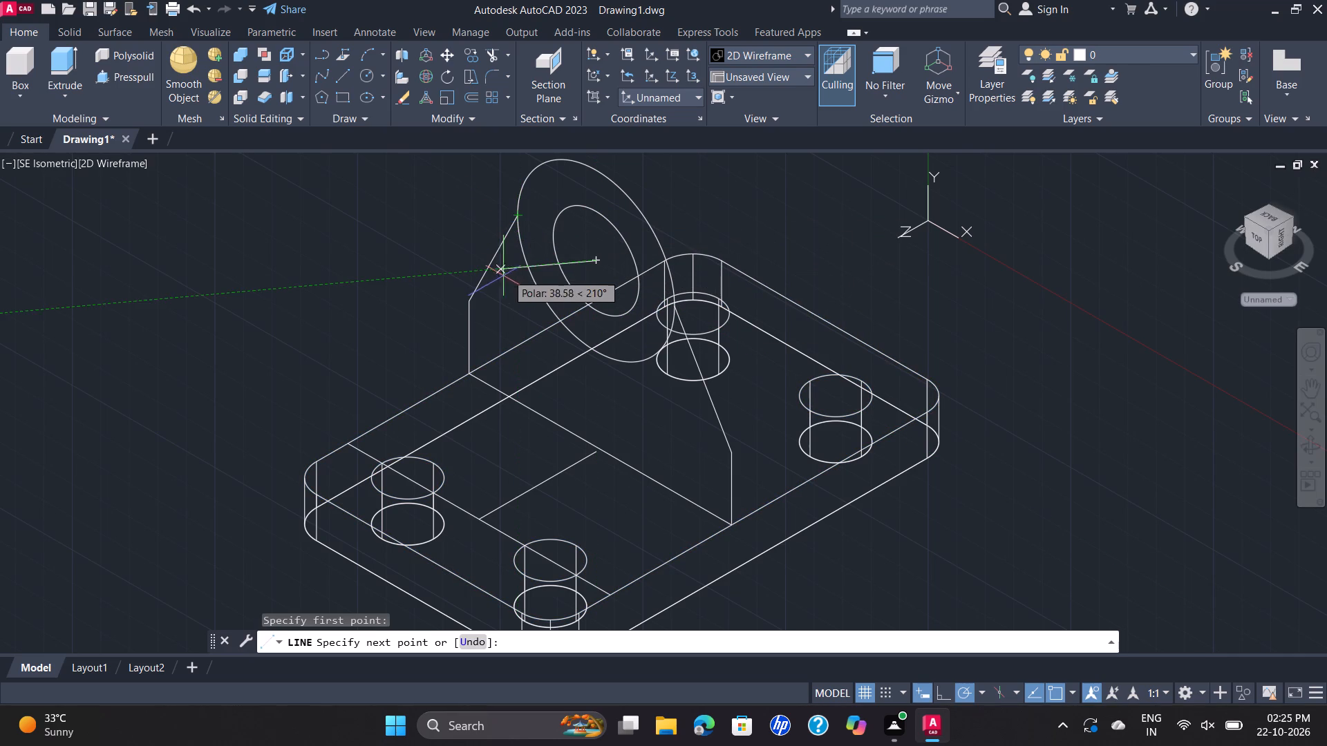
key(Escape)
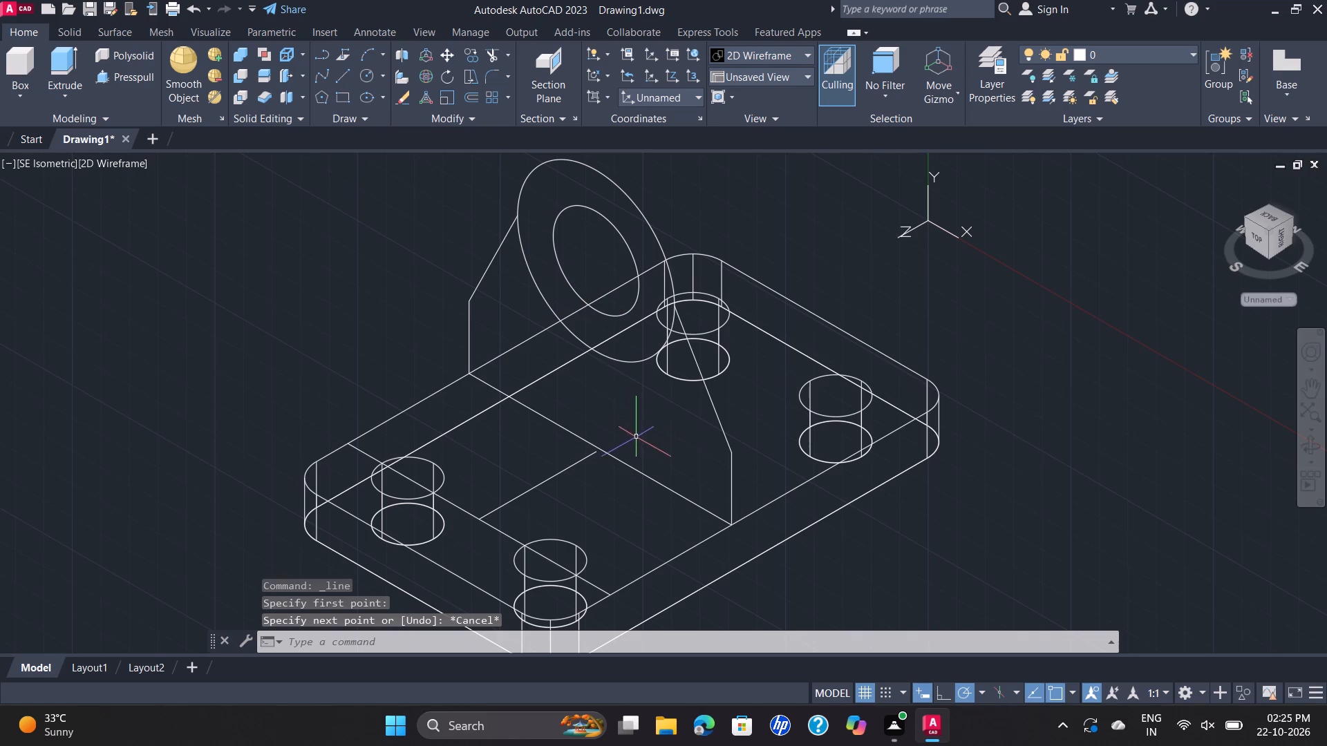
Copy the joined rib profile and both circles, based at the circles' centre, to the empty area beside the base plate.
click(650, 475)
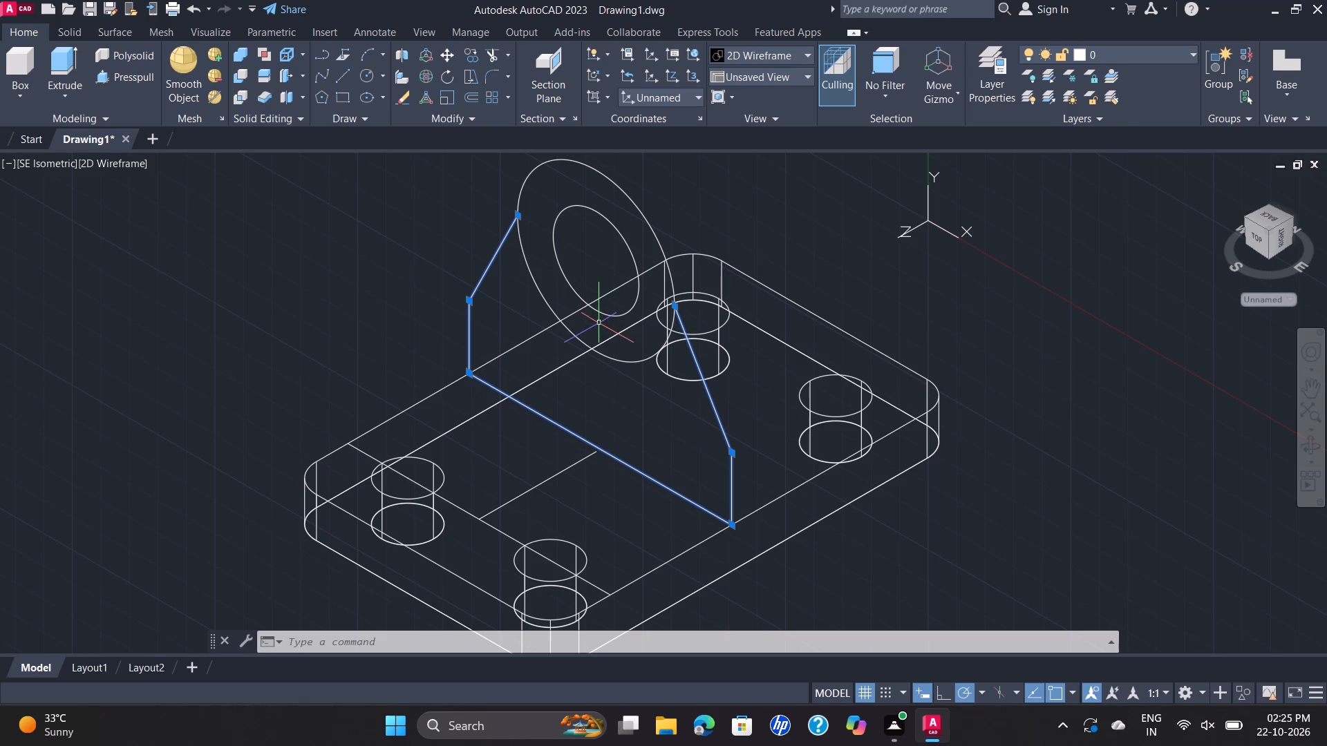
click(680, 197)
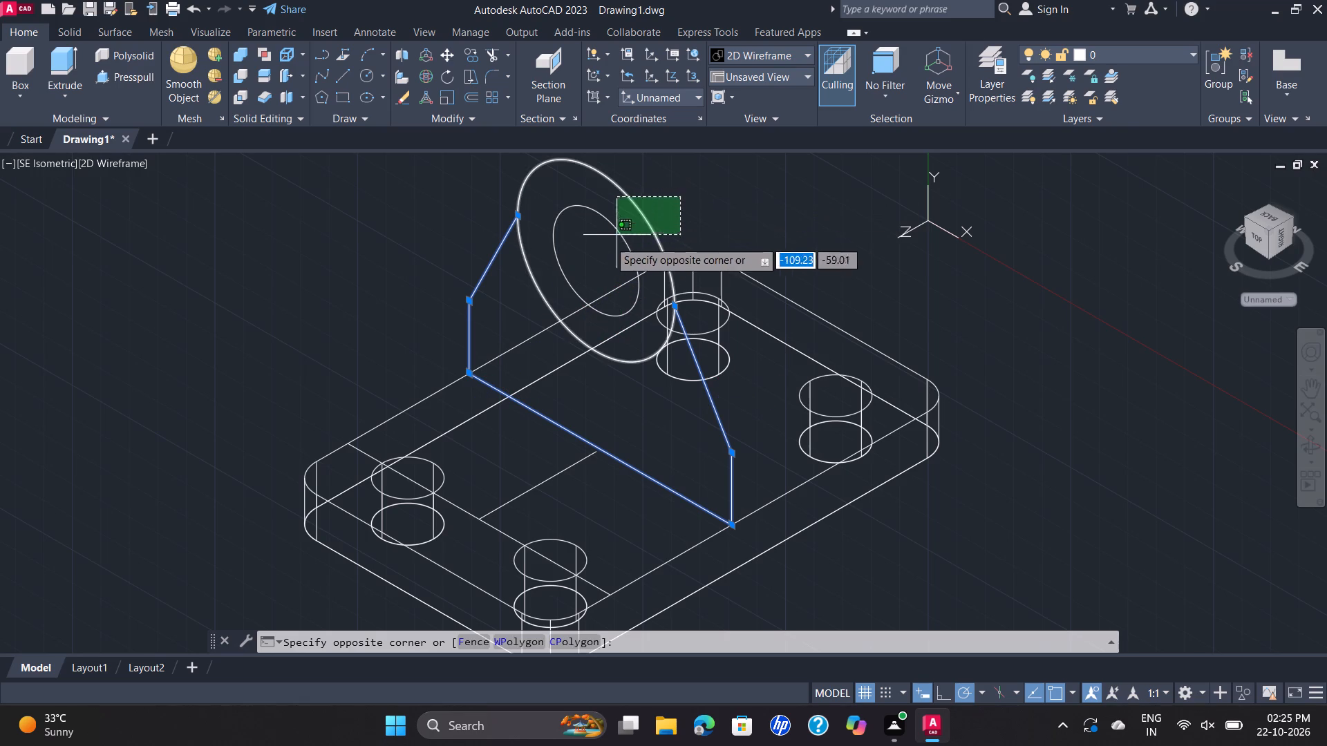
click(591, 253)
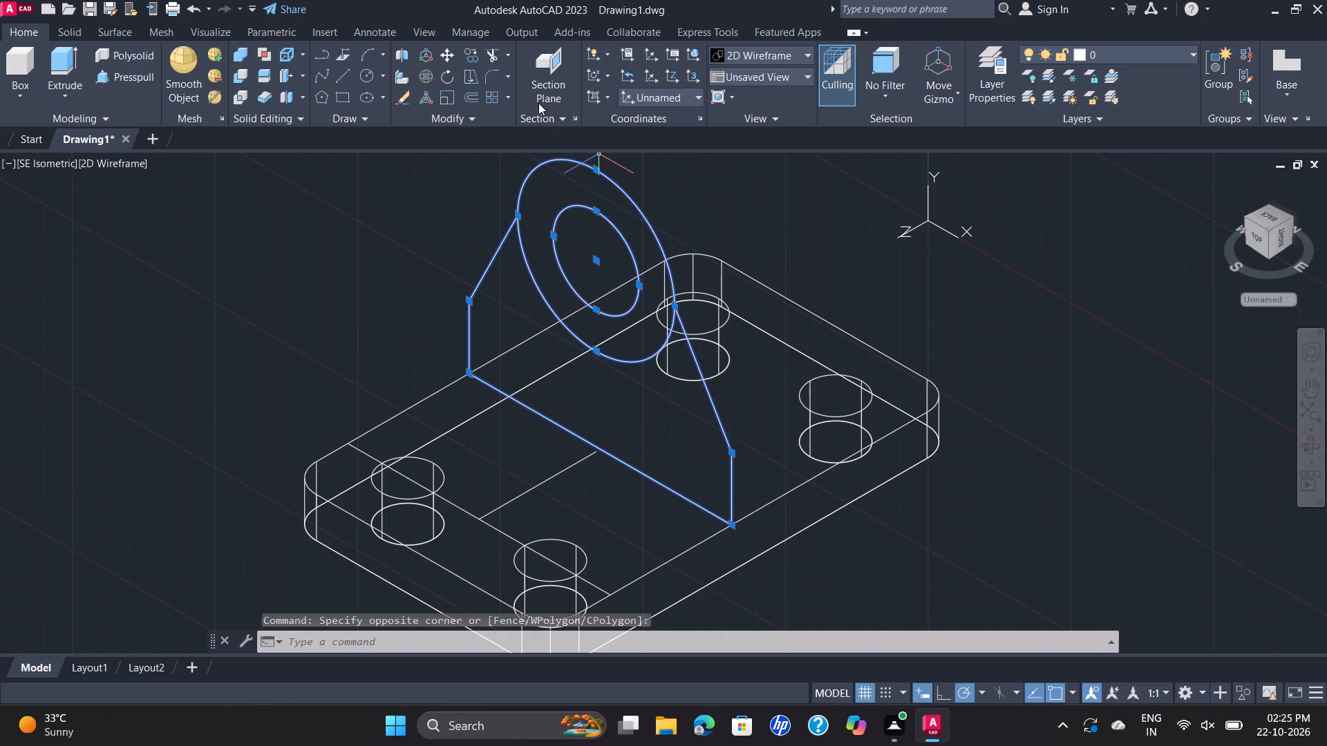
click(463, 52)
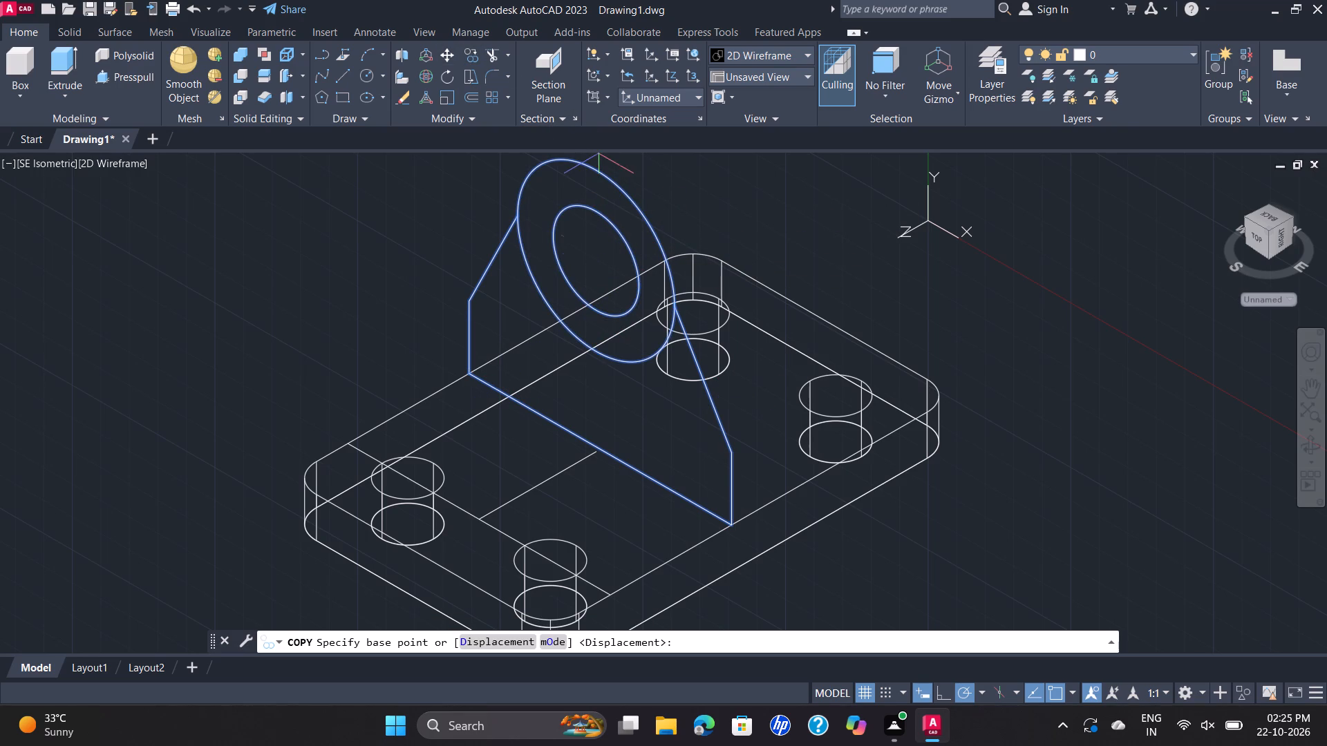
click(592, 261)
scroll(950, 388, down, 1)
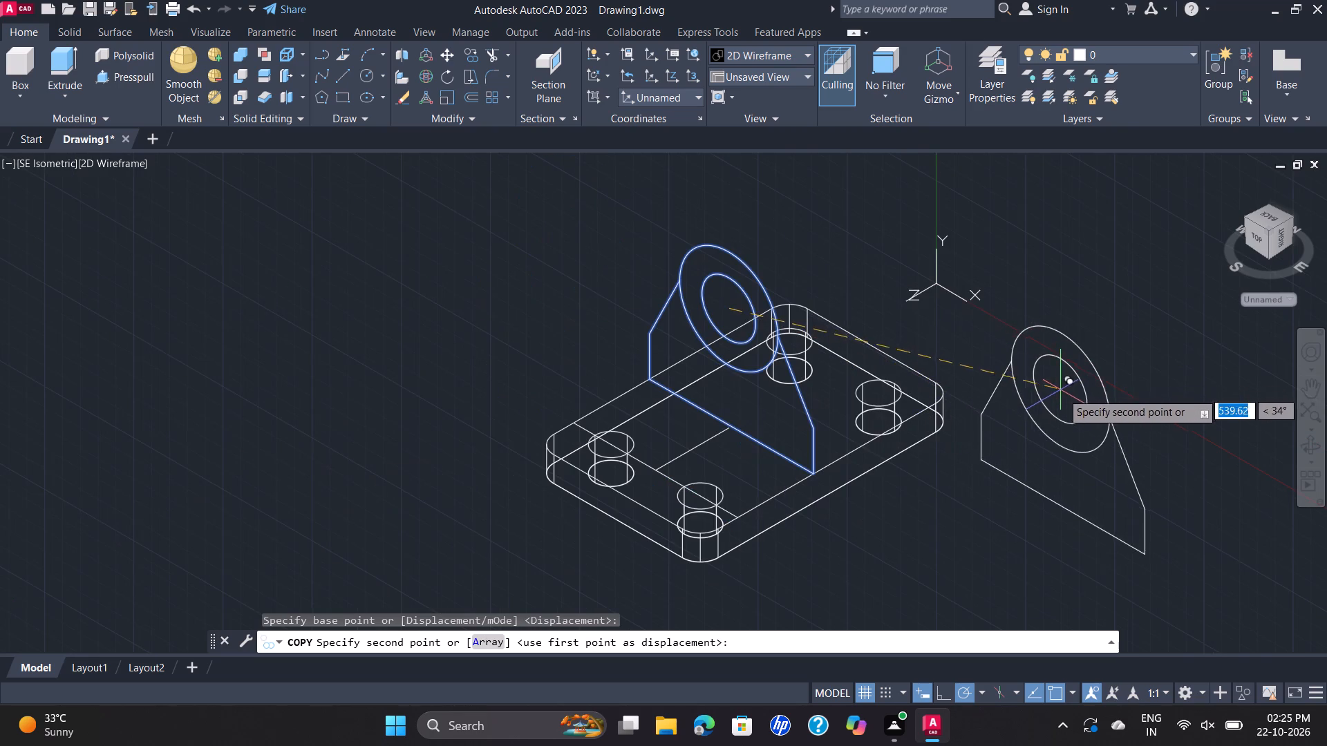
middle_drag(1062, 392, 922, 337)
click(1023, 370)
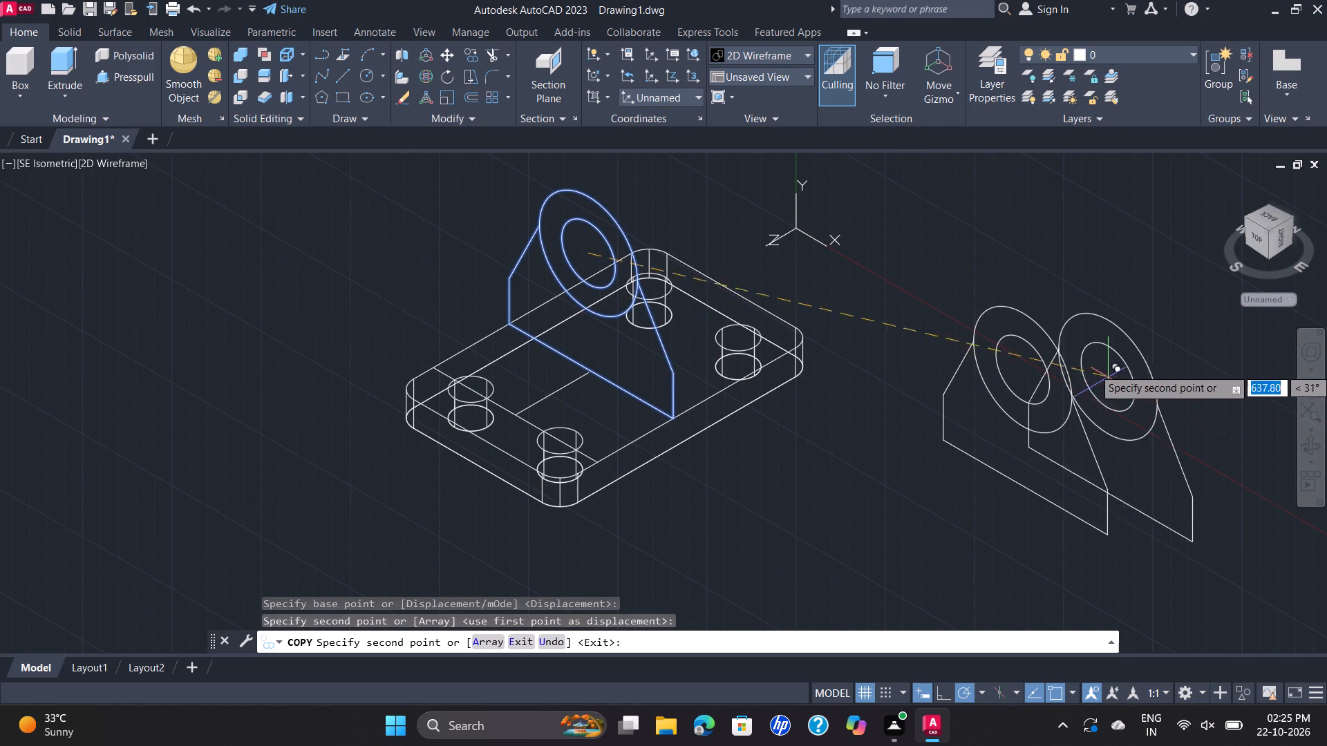
key(grave)
key(Escape)
Presspull the ring between the copied profile's two circles by 30 to form the hollow cylinder.
scroll(1069, 379, down, 1)
scroll(1065, 379, up, 1)
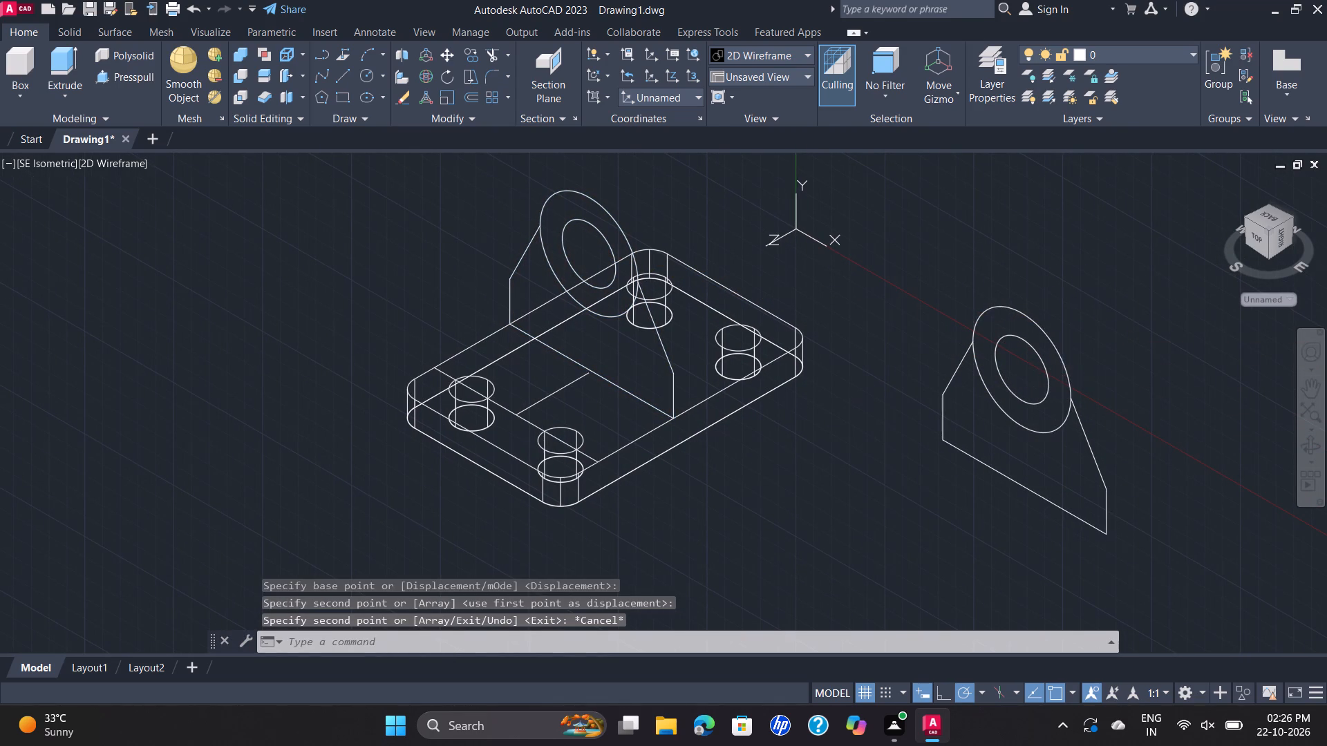
scroll(1056, 377, up, 1)
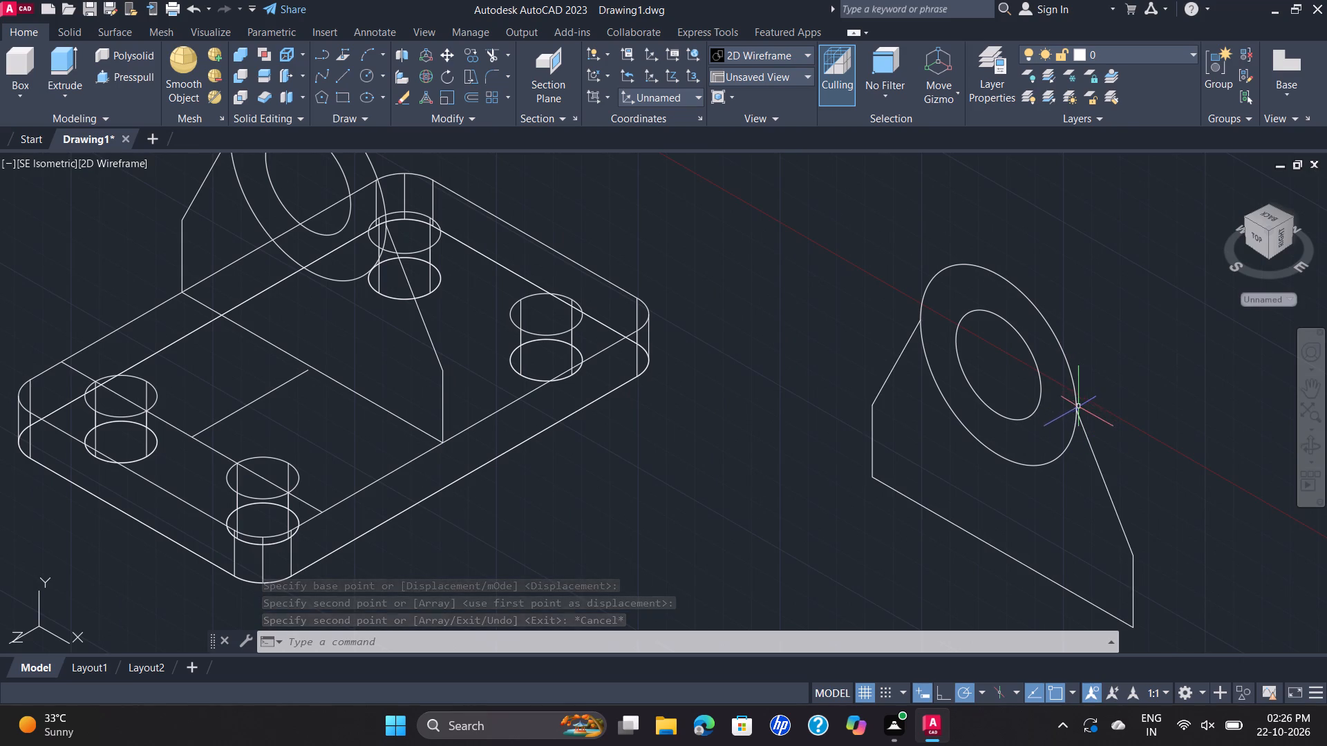
click(1127, 343)
click(1084, 316)
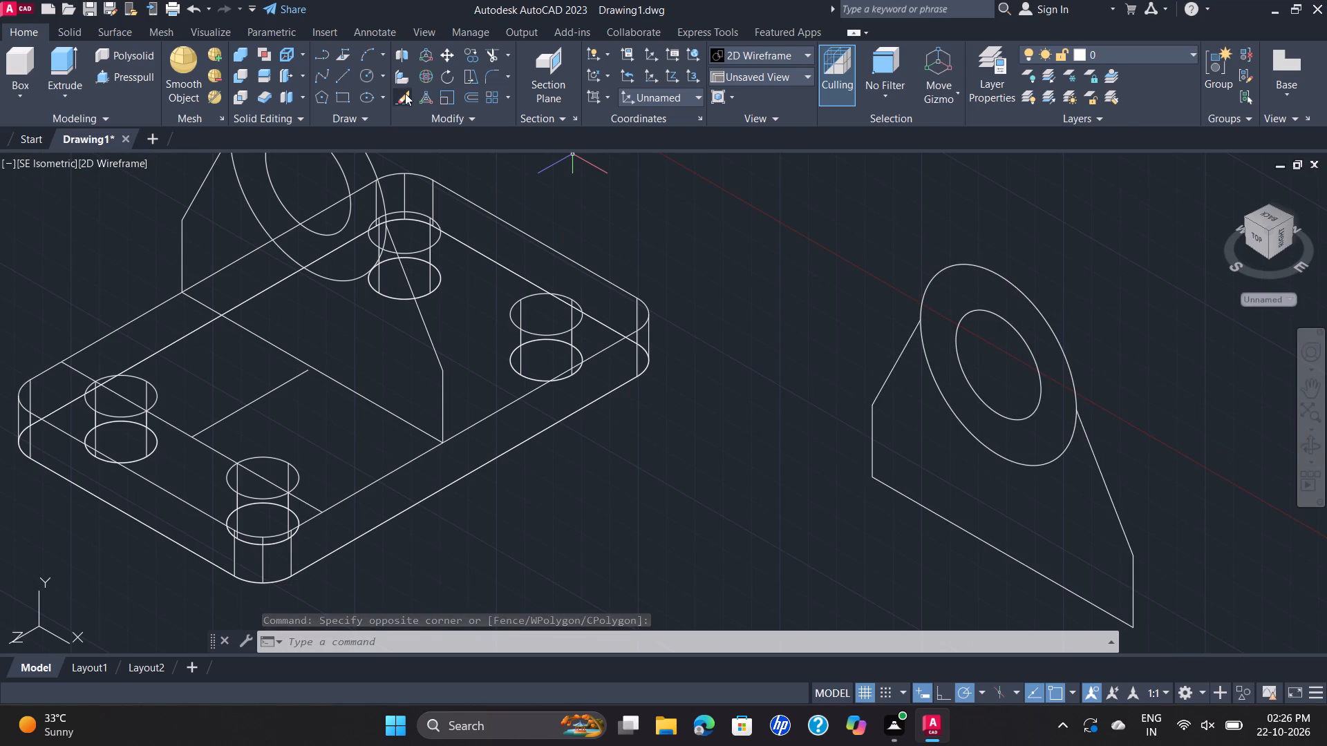
click(132, 81)
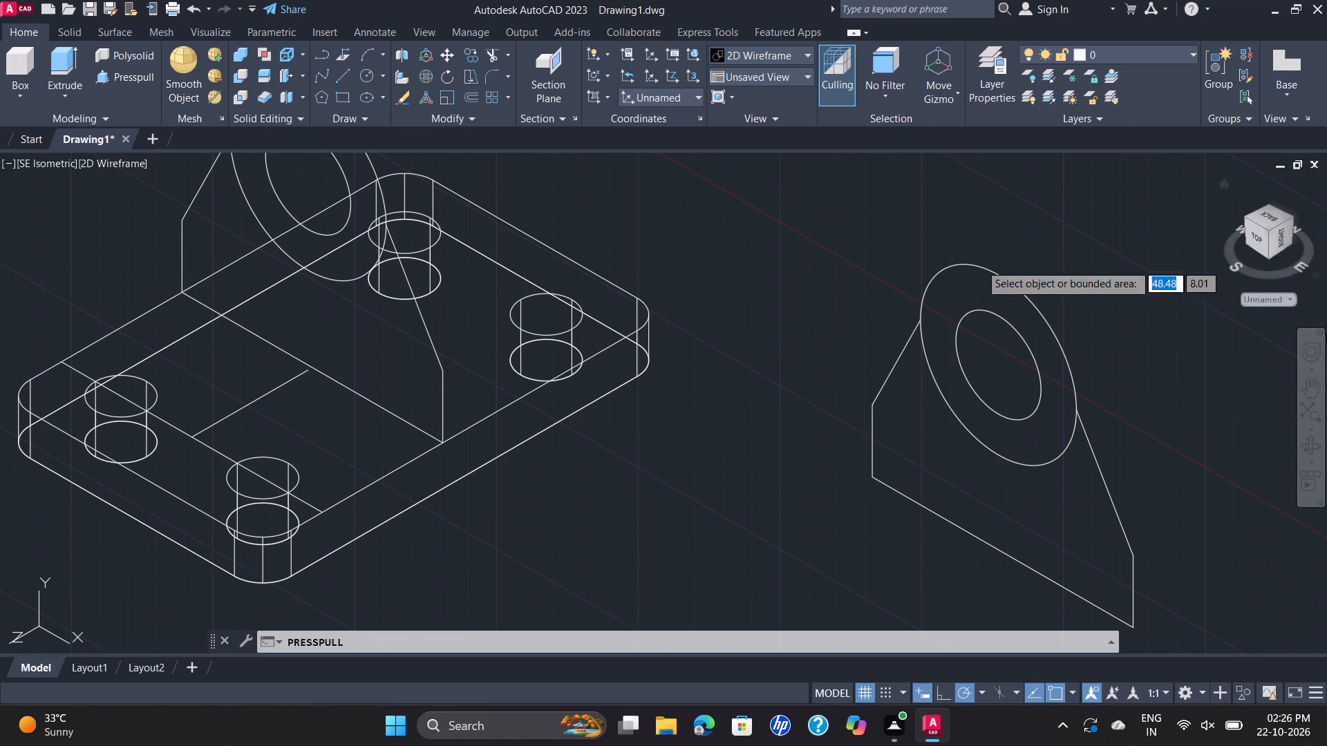
click(1044, 363)
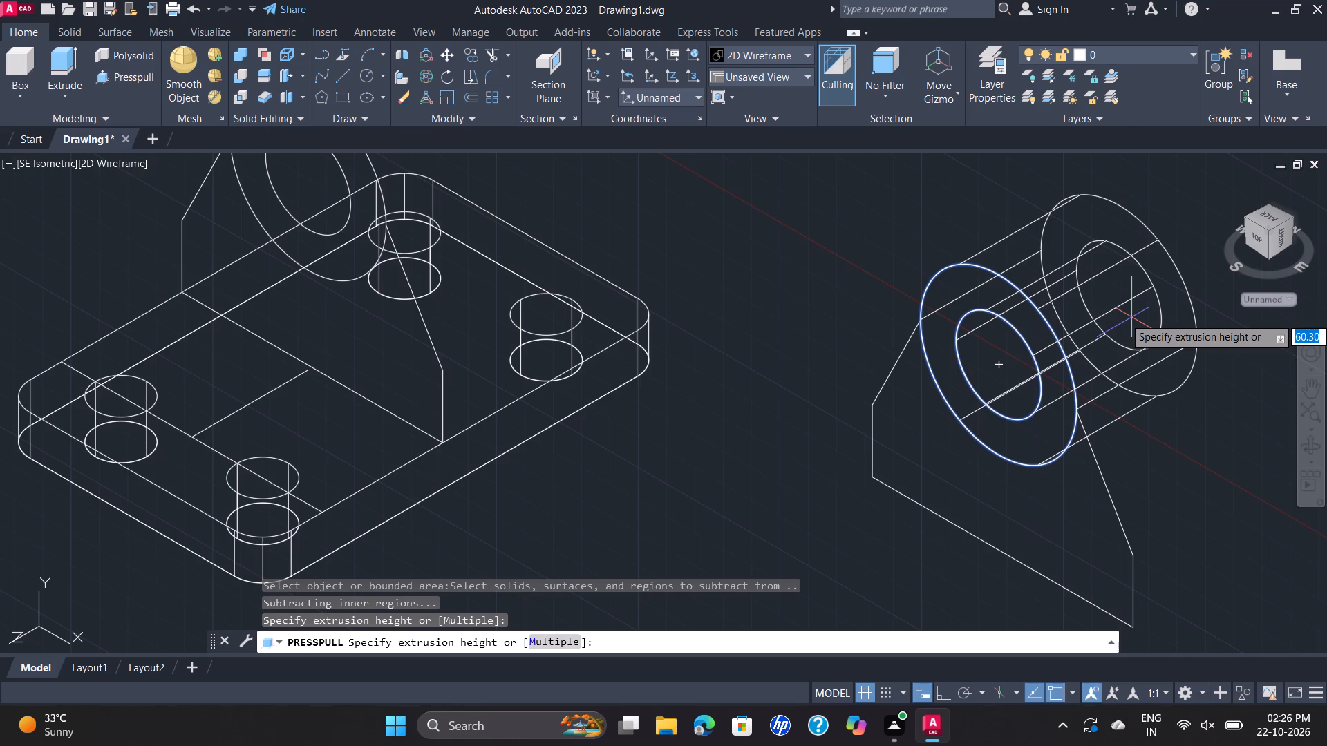
text(30)
key(Return)
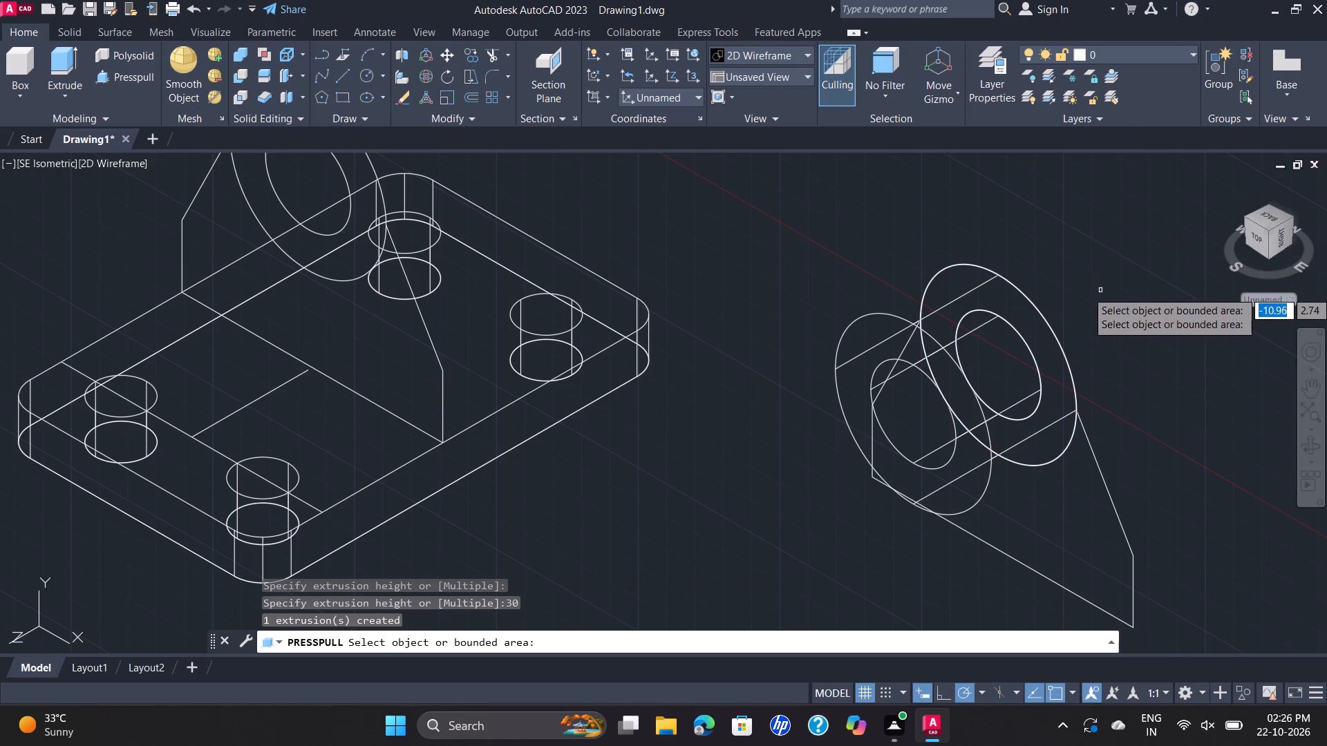
key(Escape)
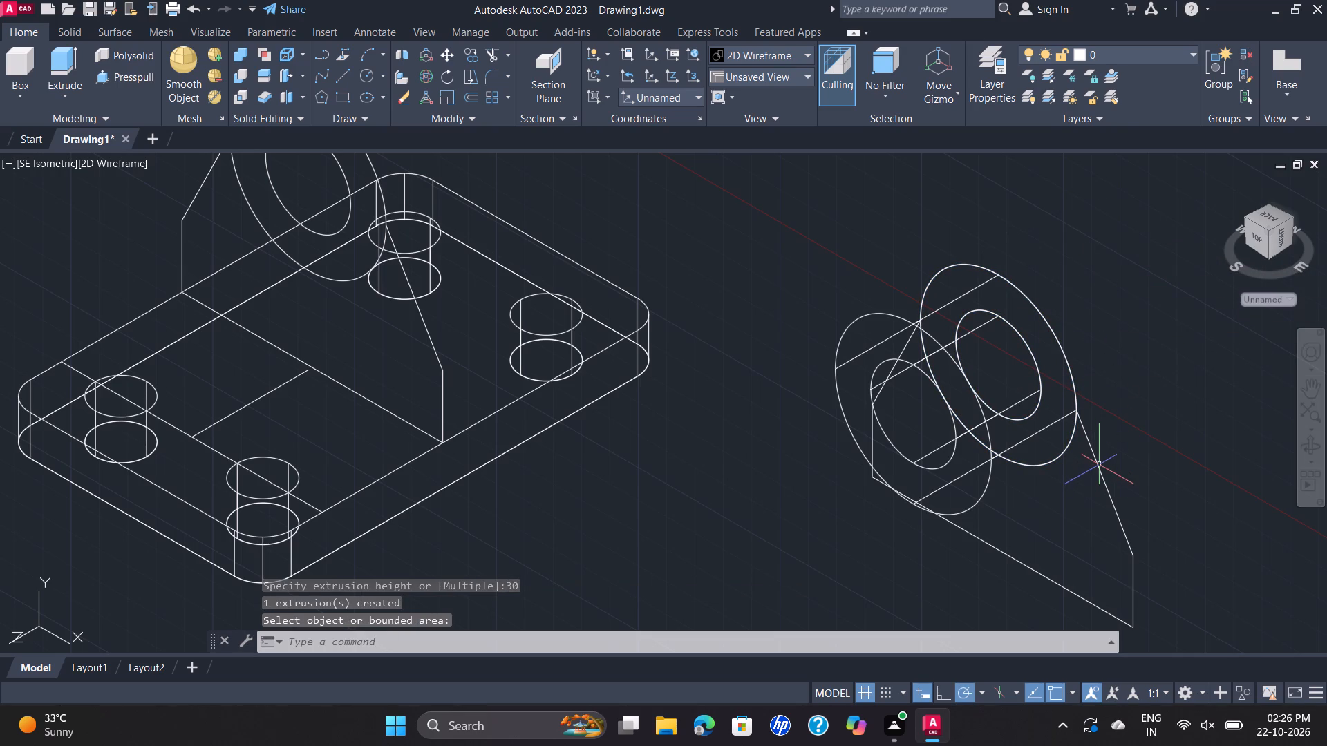
Move the copied rib profile from its end on the outer circle to the matching point on the cylinder's opposite end face.
click(1088, 441)
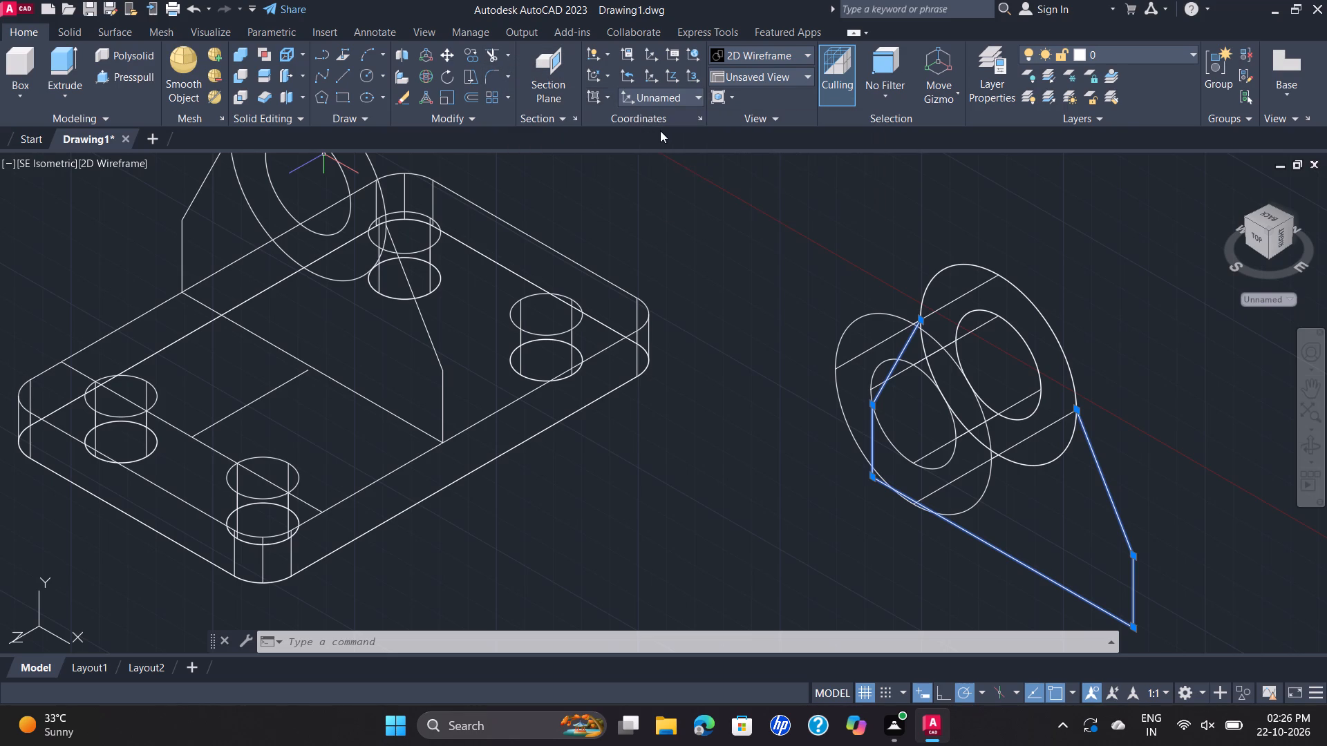
click(445, 51)
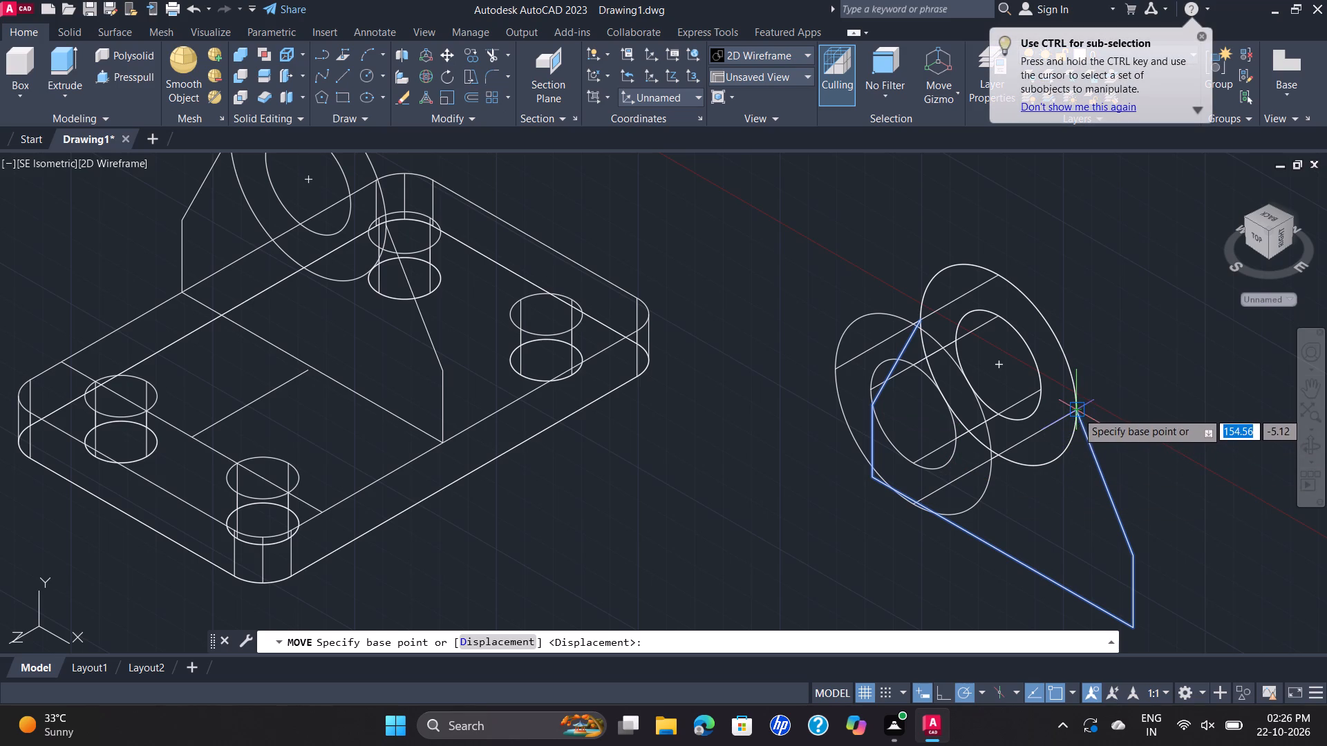
click(1076, 412)
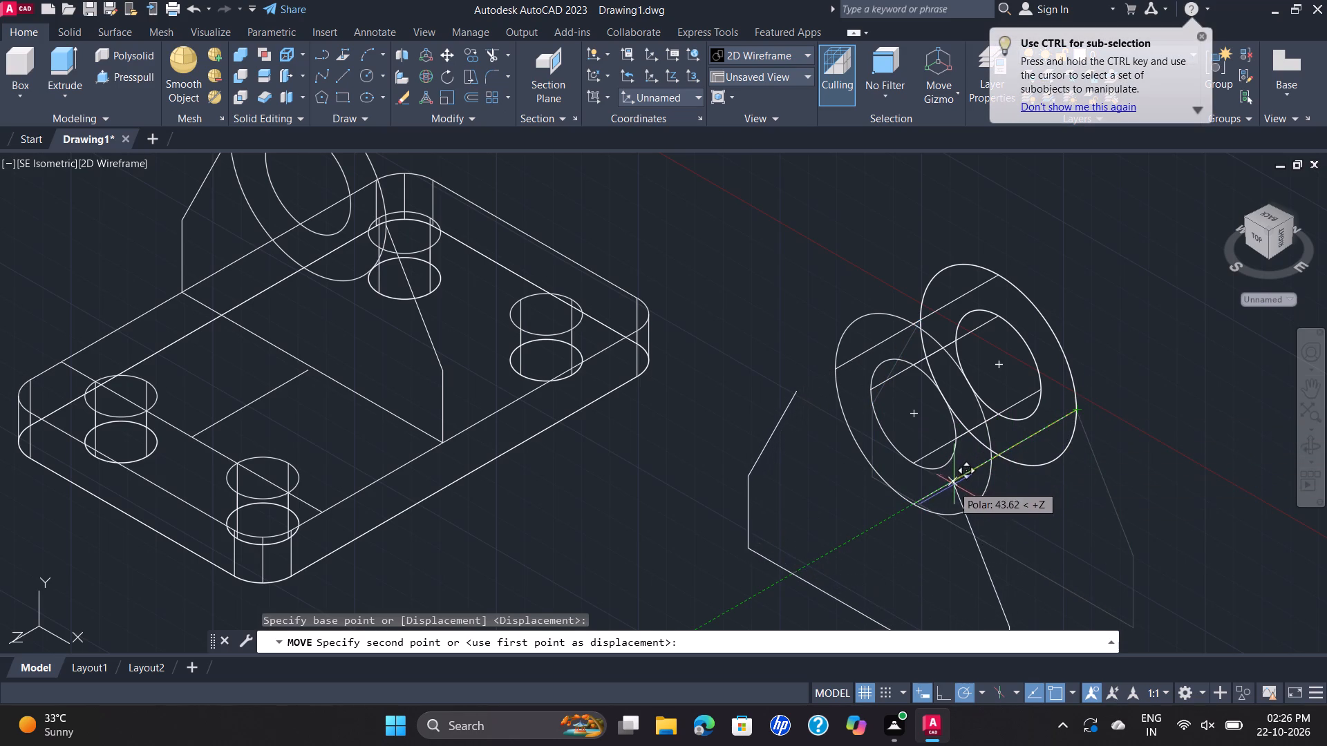
click(988, 461)
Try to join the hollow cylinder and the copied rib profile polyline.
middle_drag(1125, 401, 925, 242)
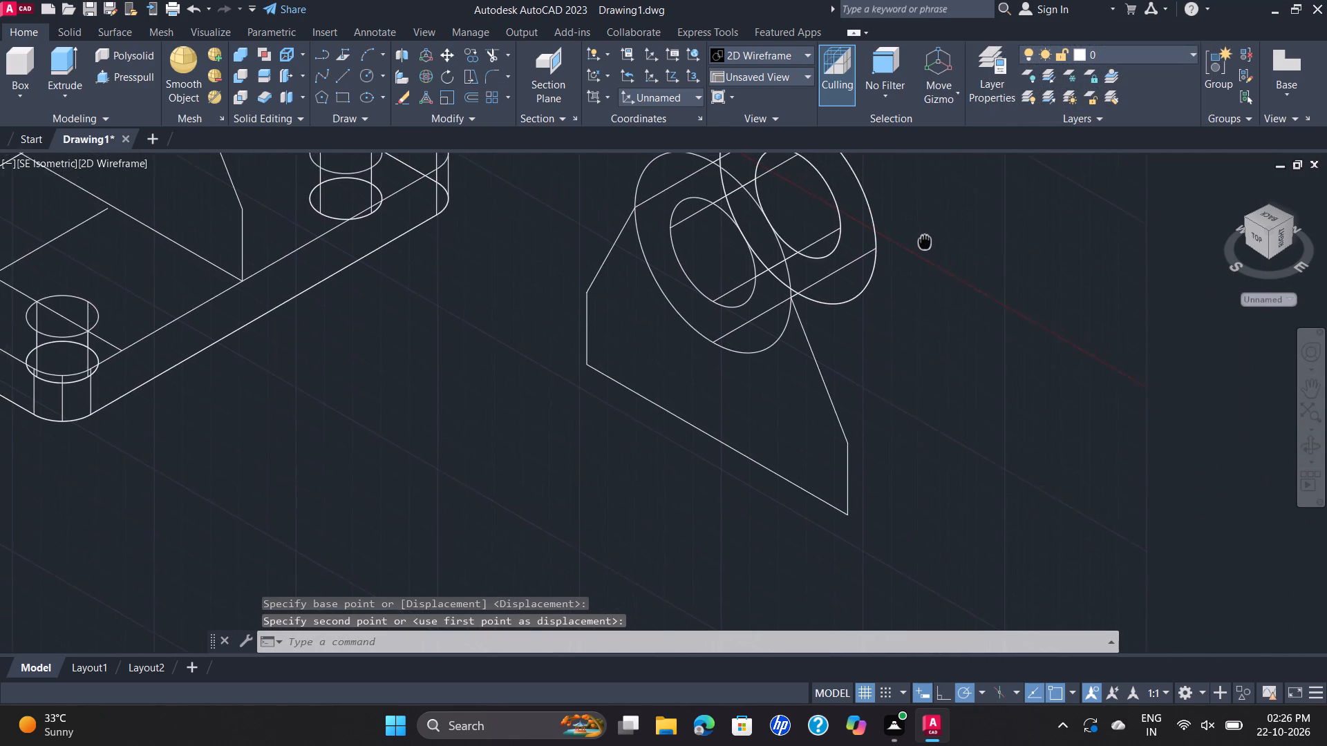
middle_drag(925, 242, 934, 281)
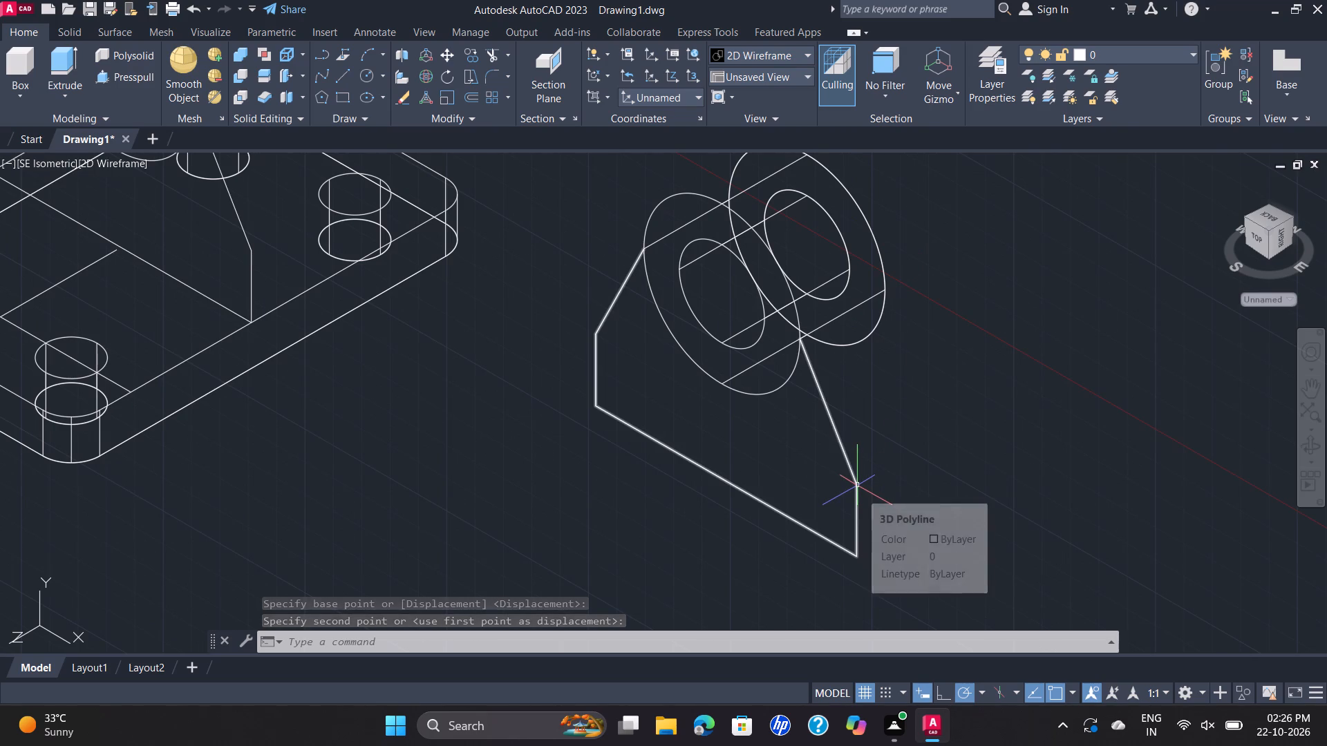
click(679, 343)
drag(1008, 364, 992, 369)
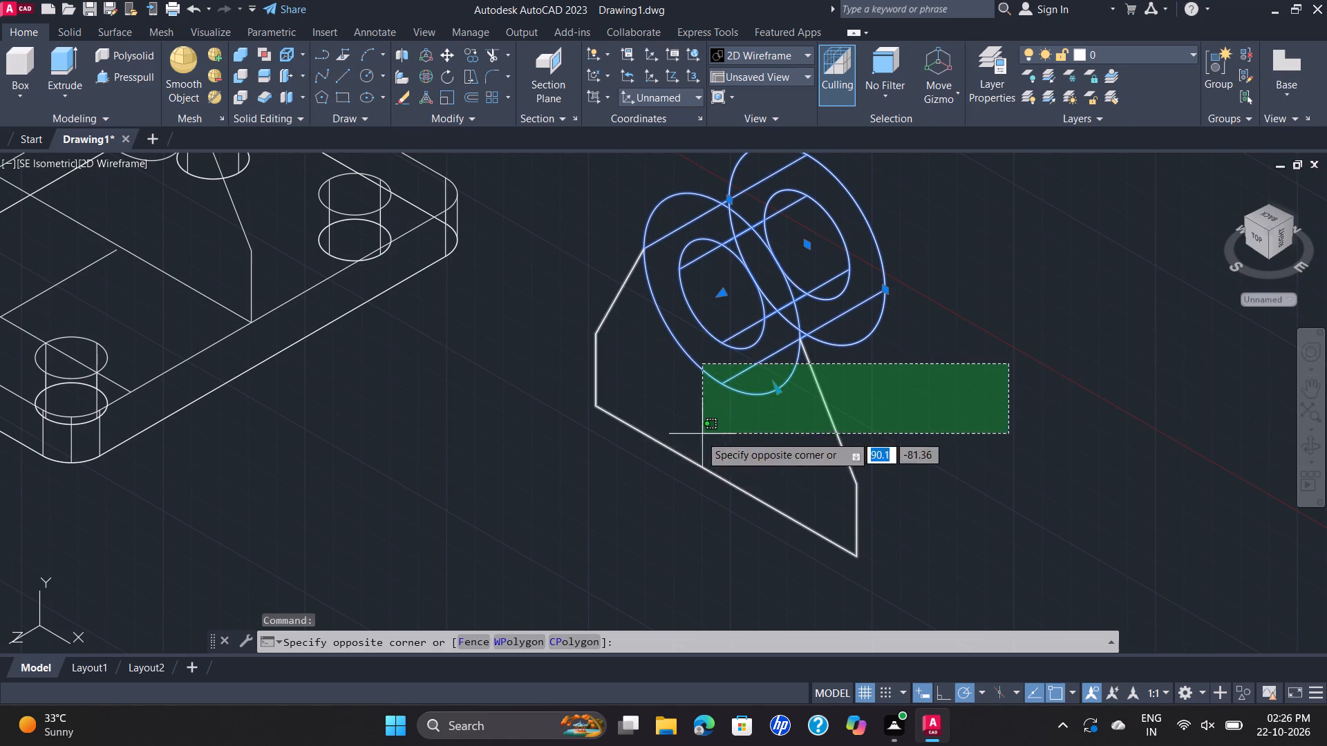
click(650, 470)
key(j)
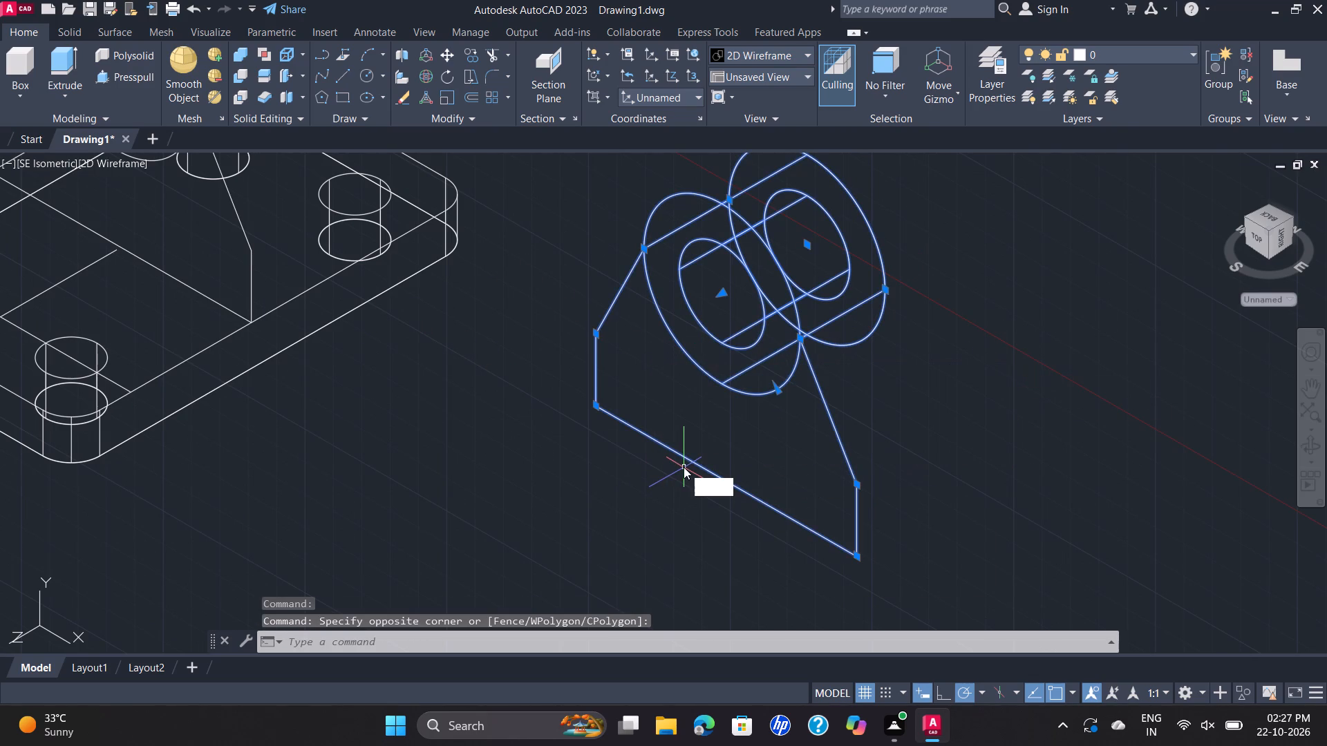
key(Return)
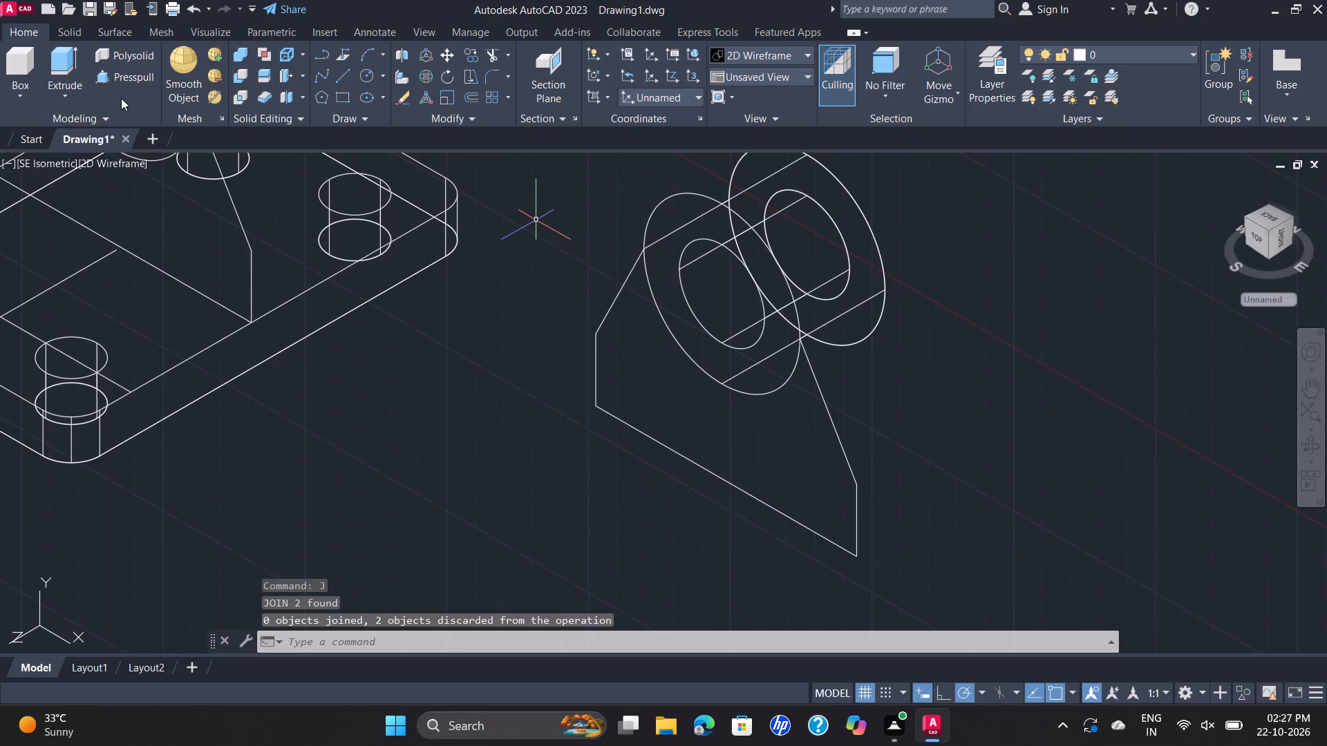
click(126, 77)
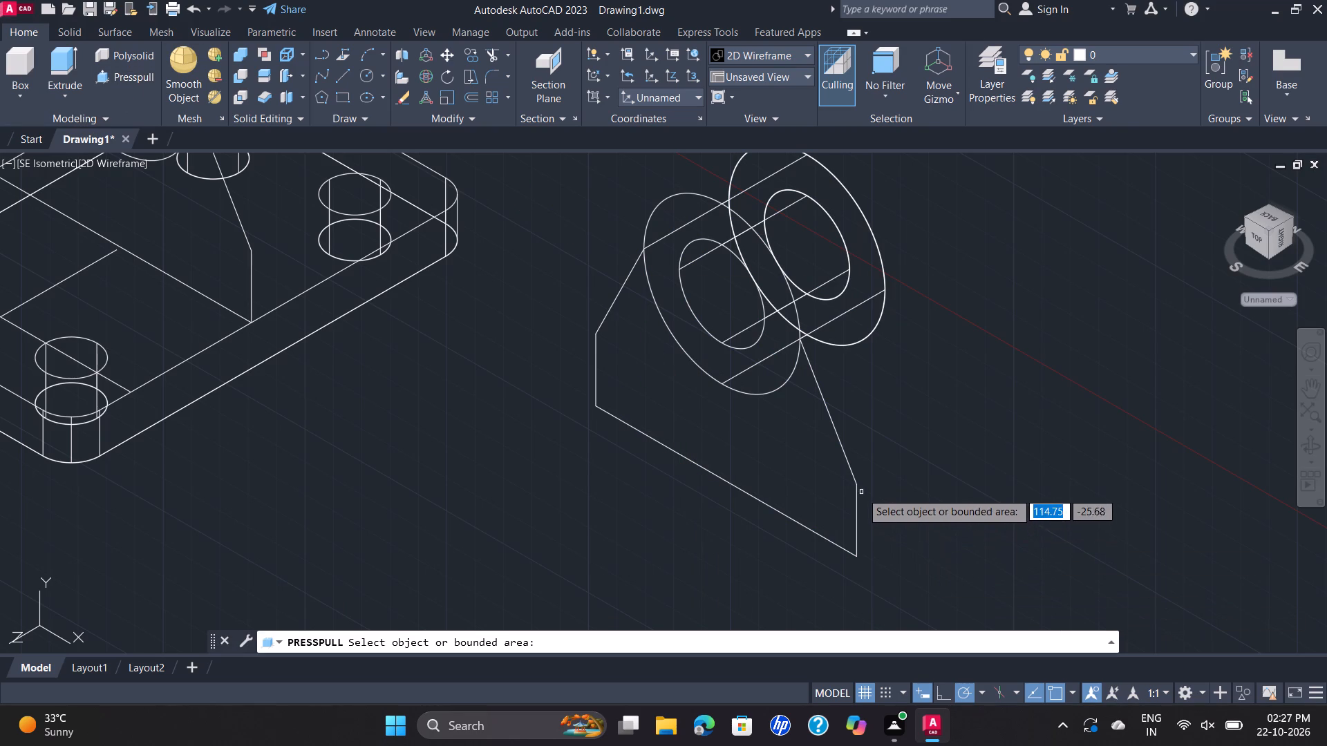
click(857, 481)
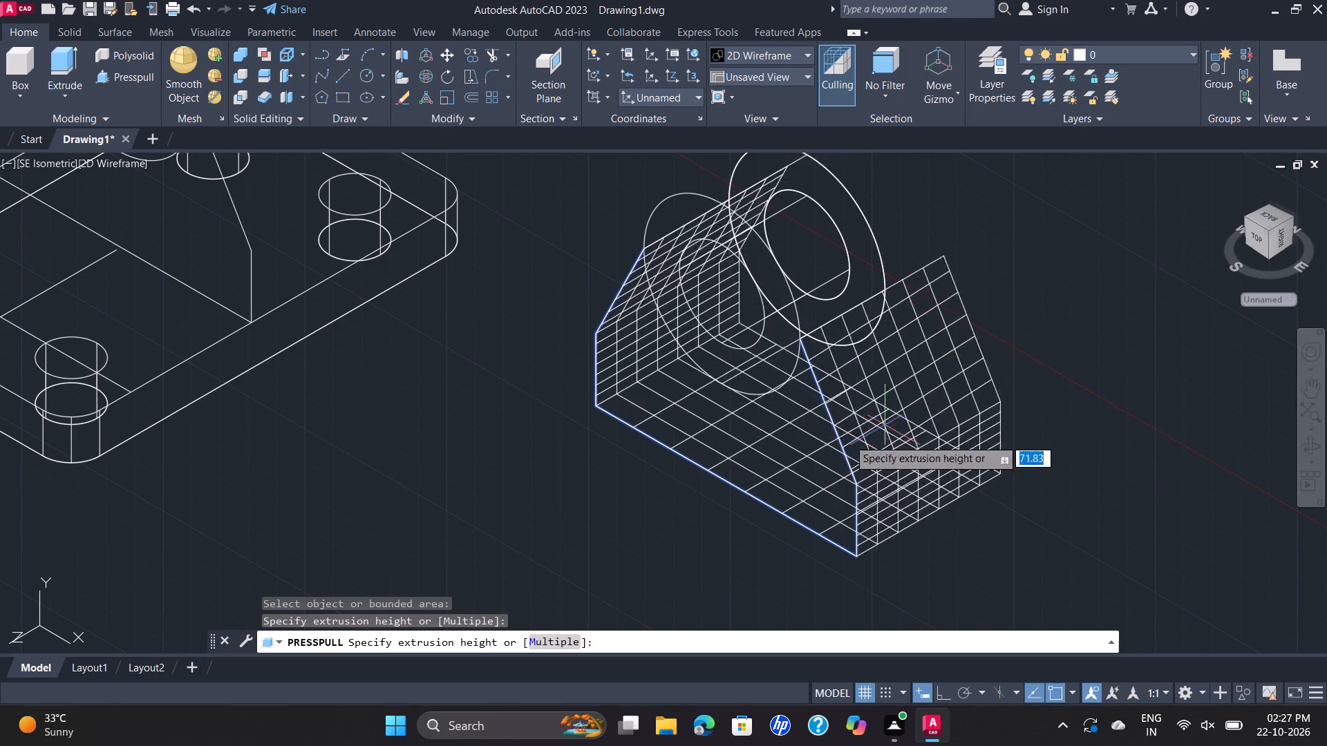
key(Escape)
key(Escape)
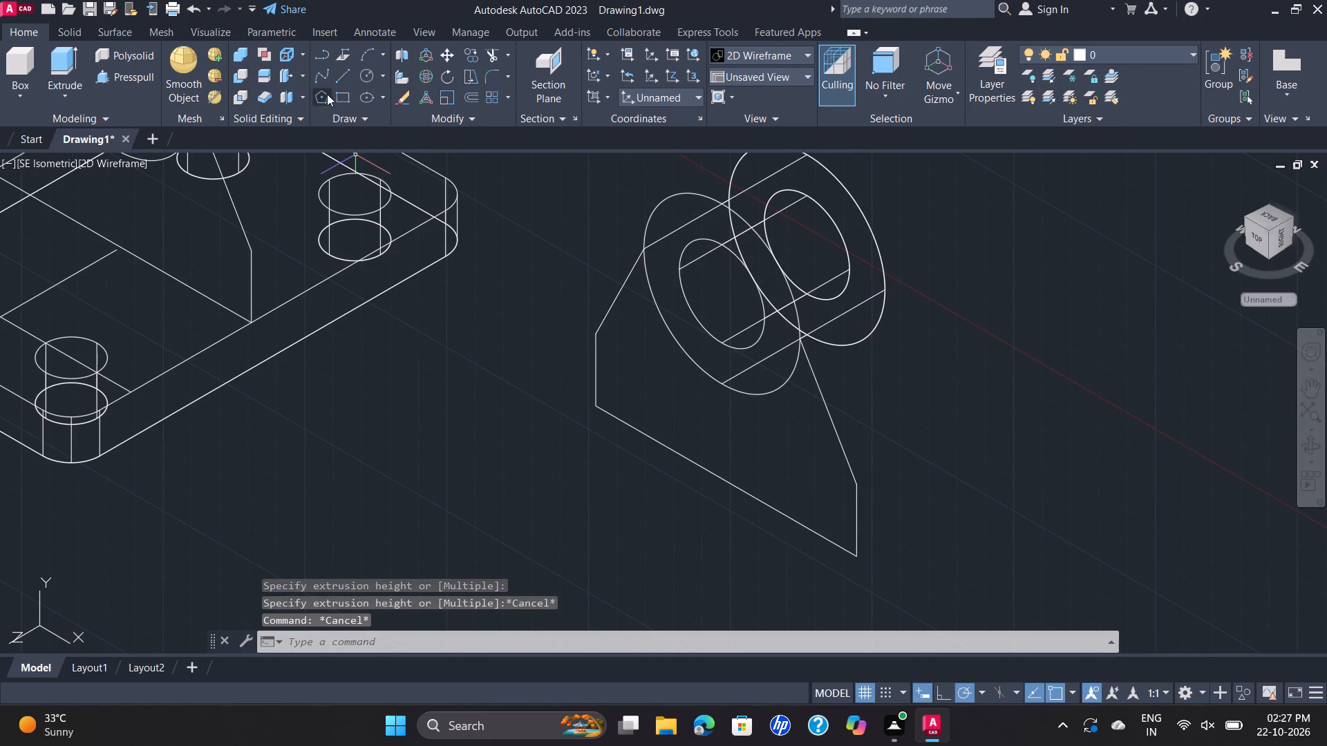
Draw a 55 line across the cylinder's outer circle, connecting the two open ends of the copied rib profile.
click(344, 79)
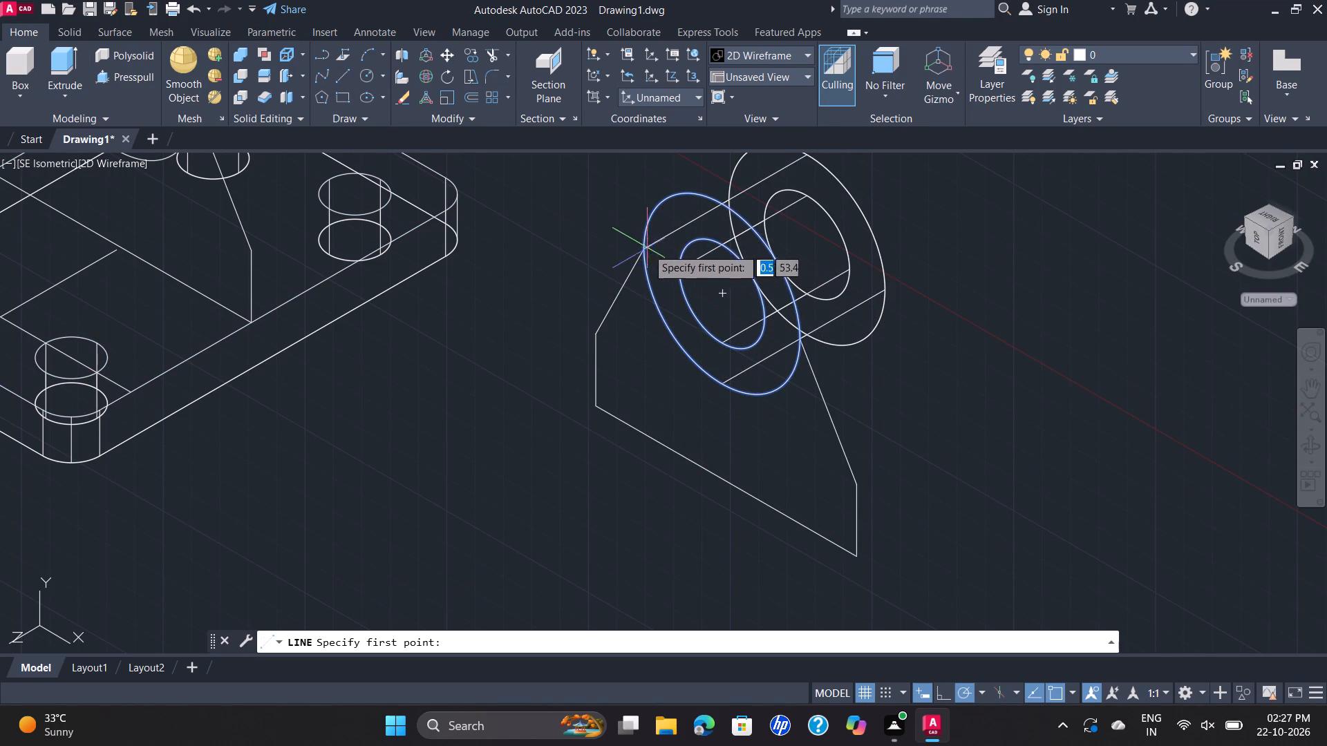
click(639, 247)
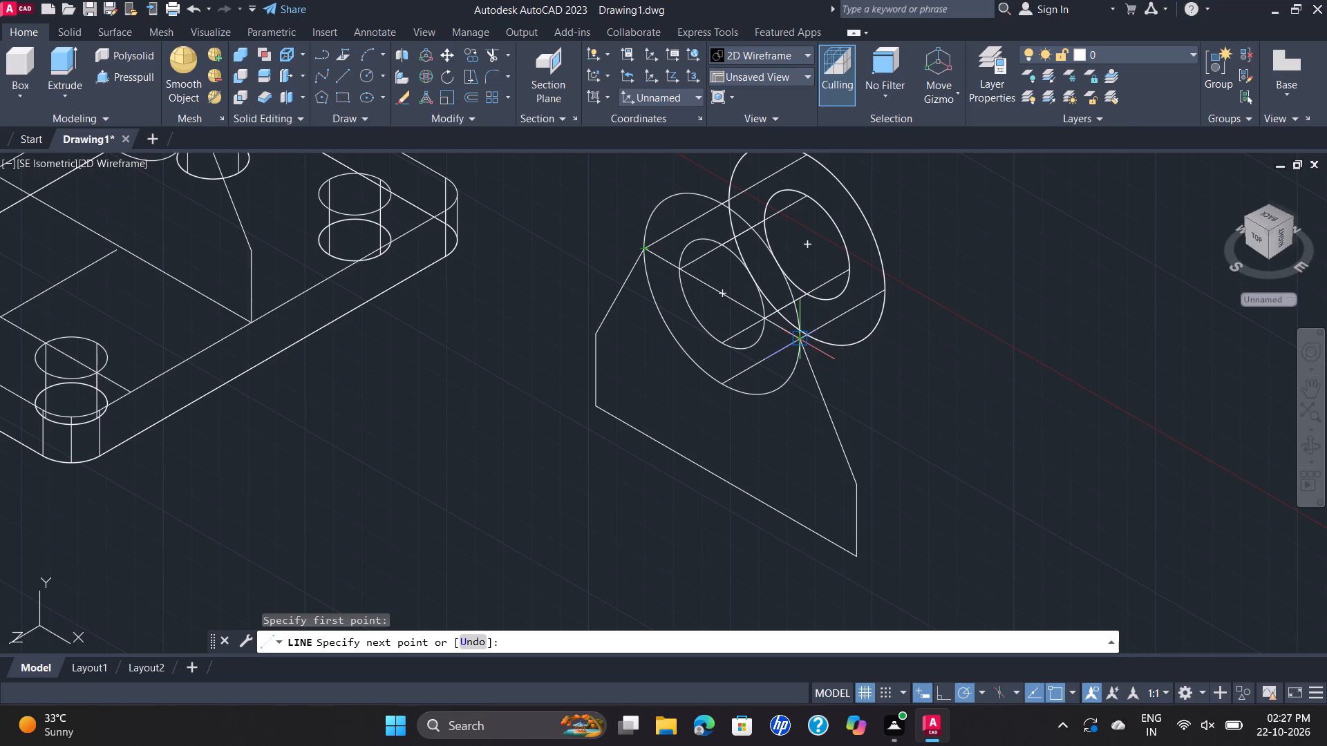
scroll(798, 341, up, 3)
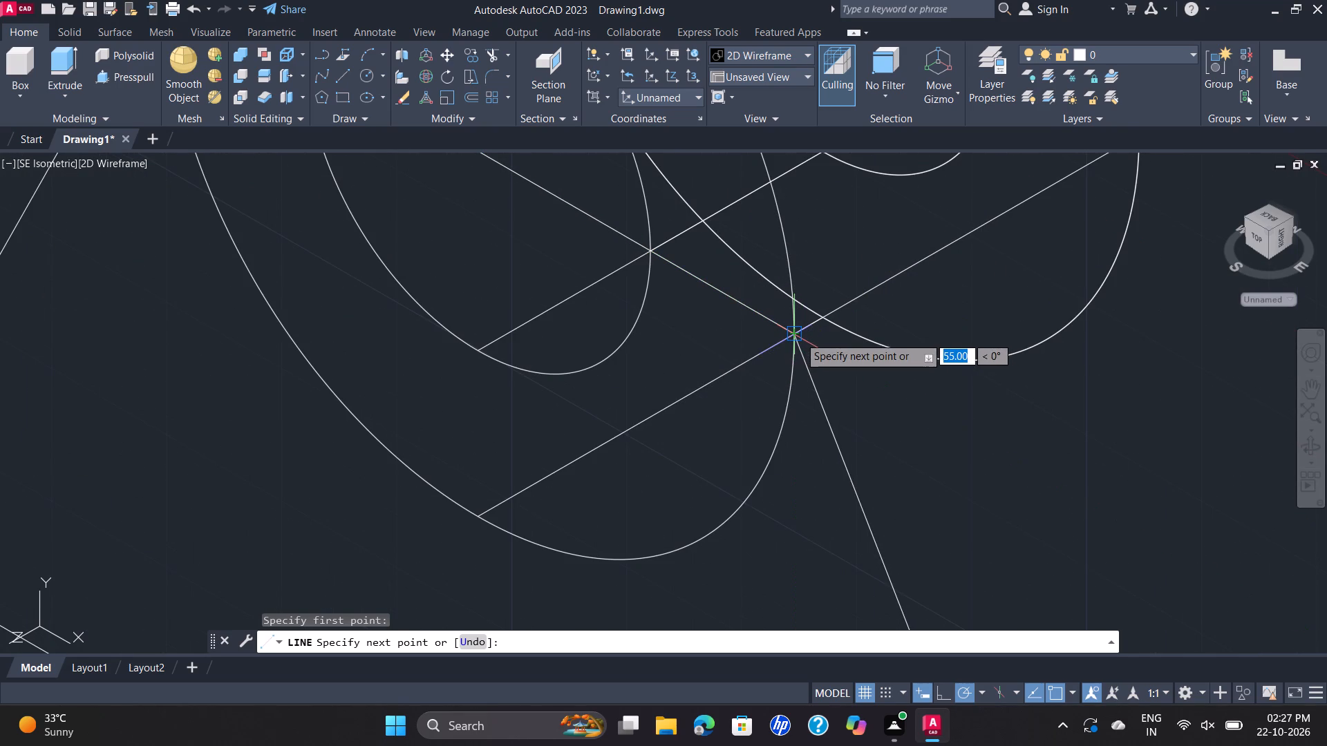
click(799, 336)
key(Escape)
scroll(857, 327, down, 4)
Select all the copied rib and cylinder geometry and join the closing line with the rib profile.
click(981, 238)
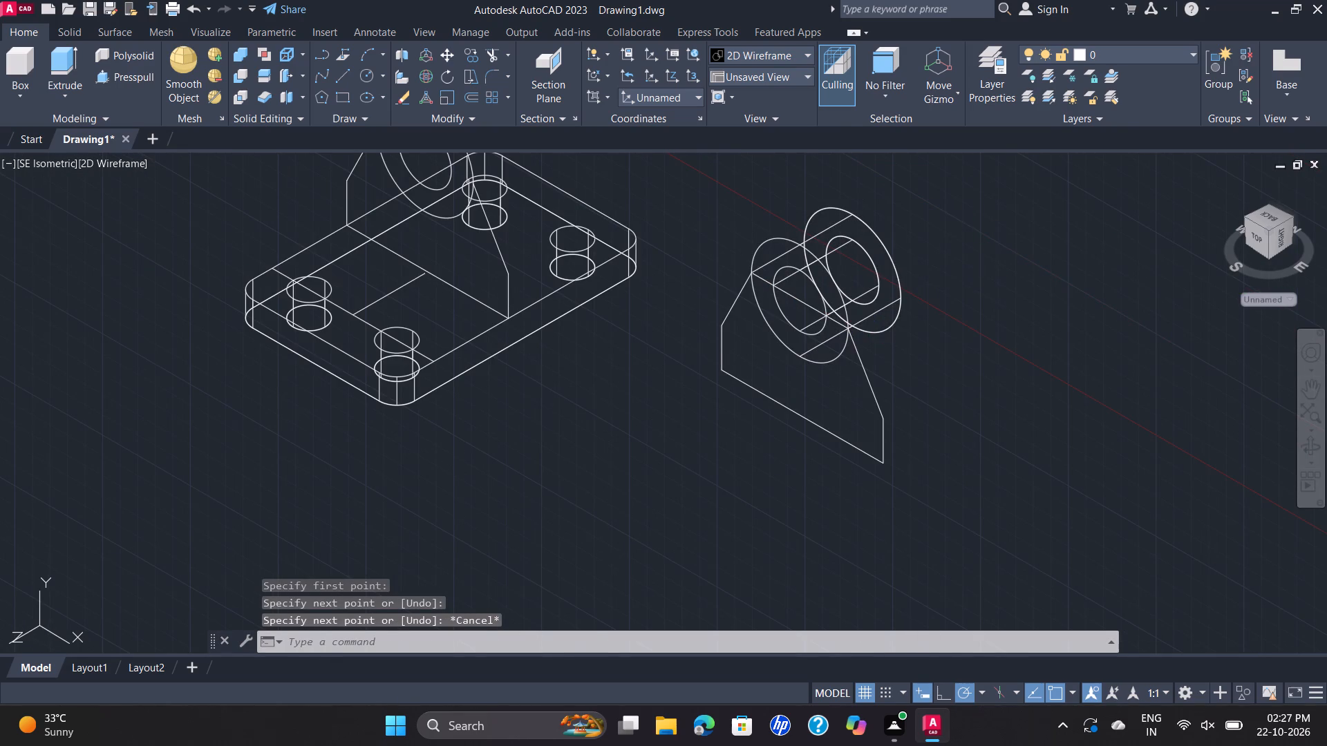
scroll(942, 280, up, 3)
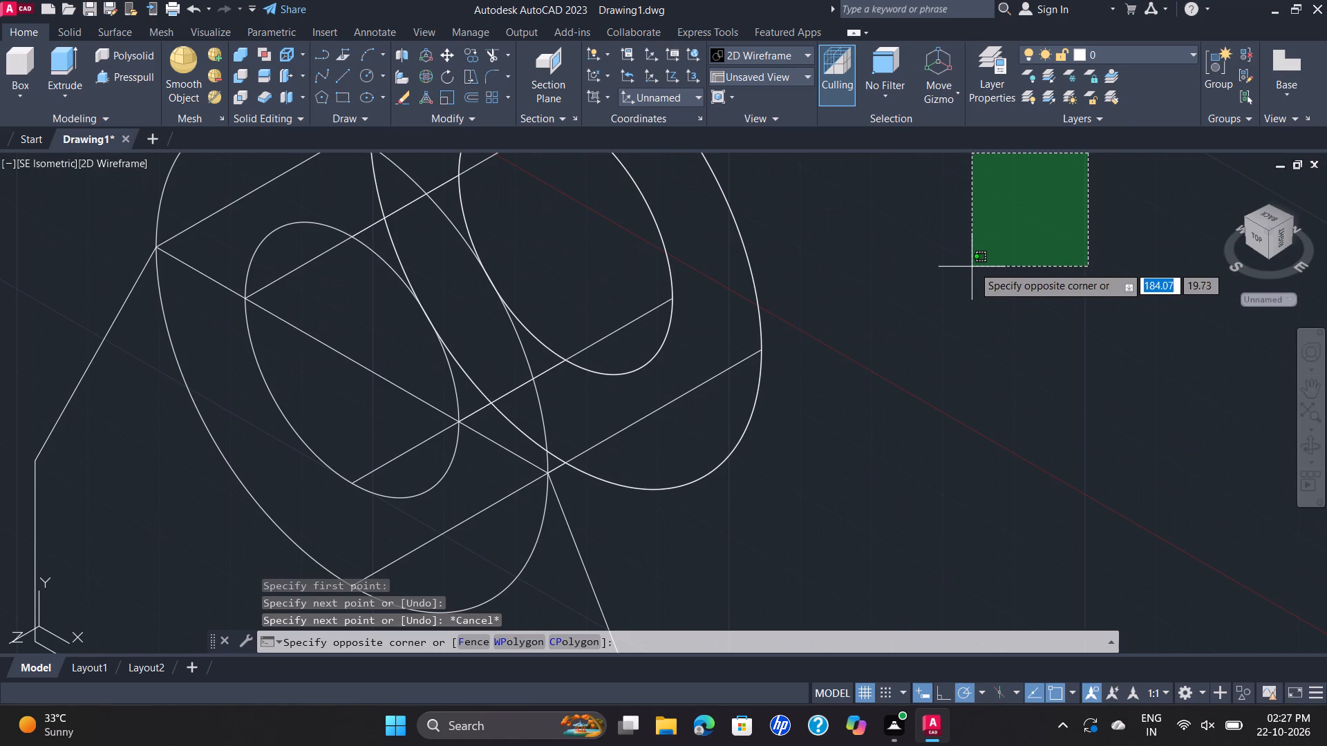
scroll(791, 385, down, 3)
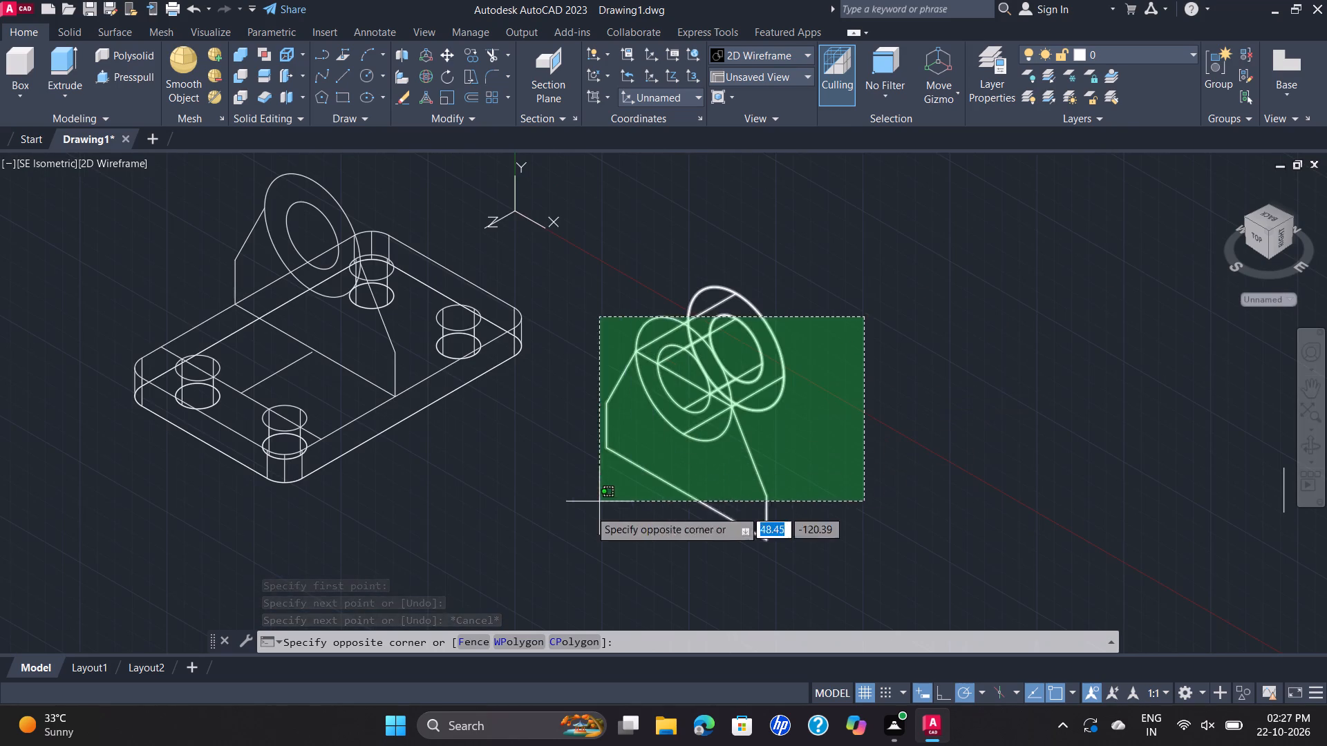
click(567, 532)
drag(815, 218, 790, 222)
click(530, 460)
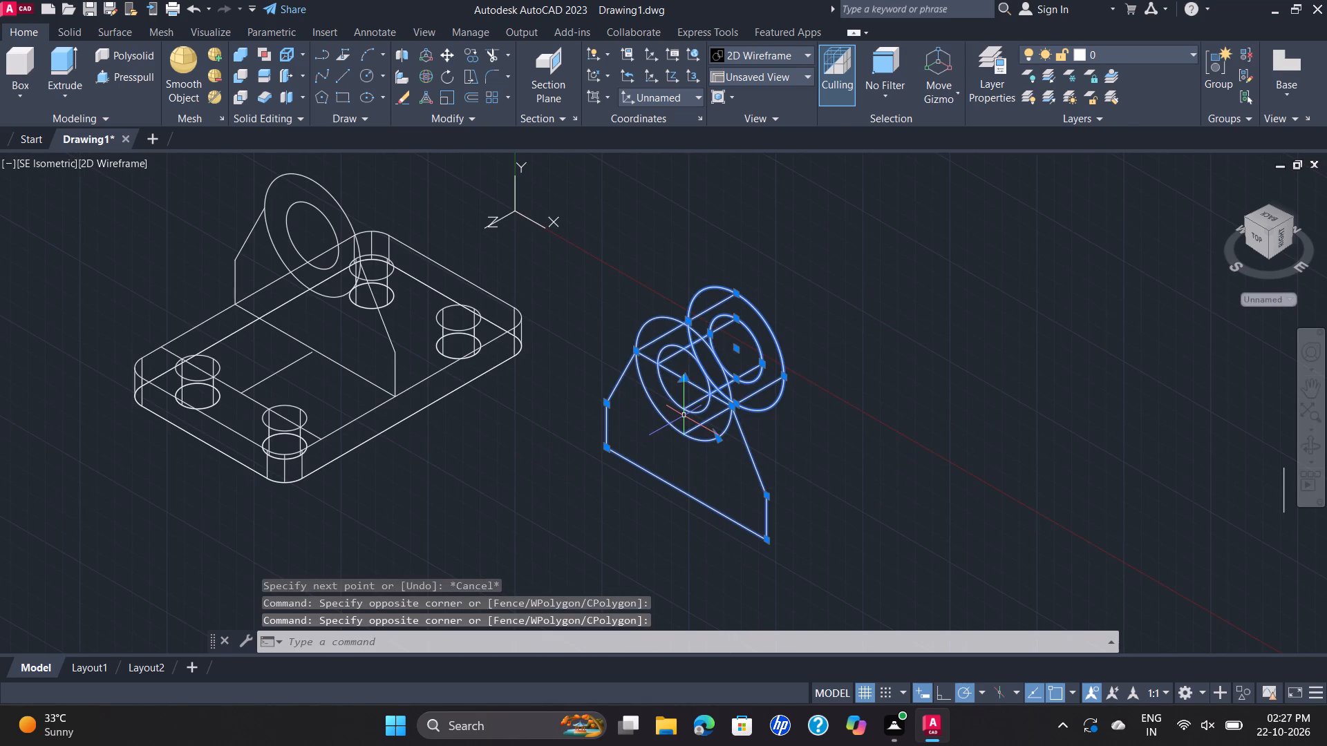
key(j)
key(Return)
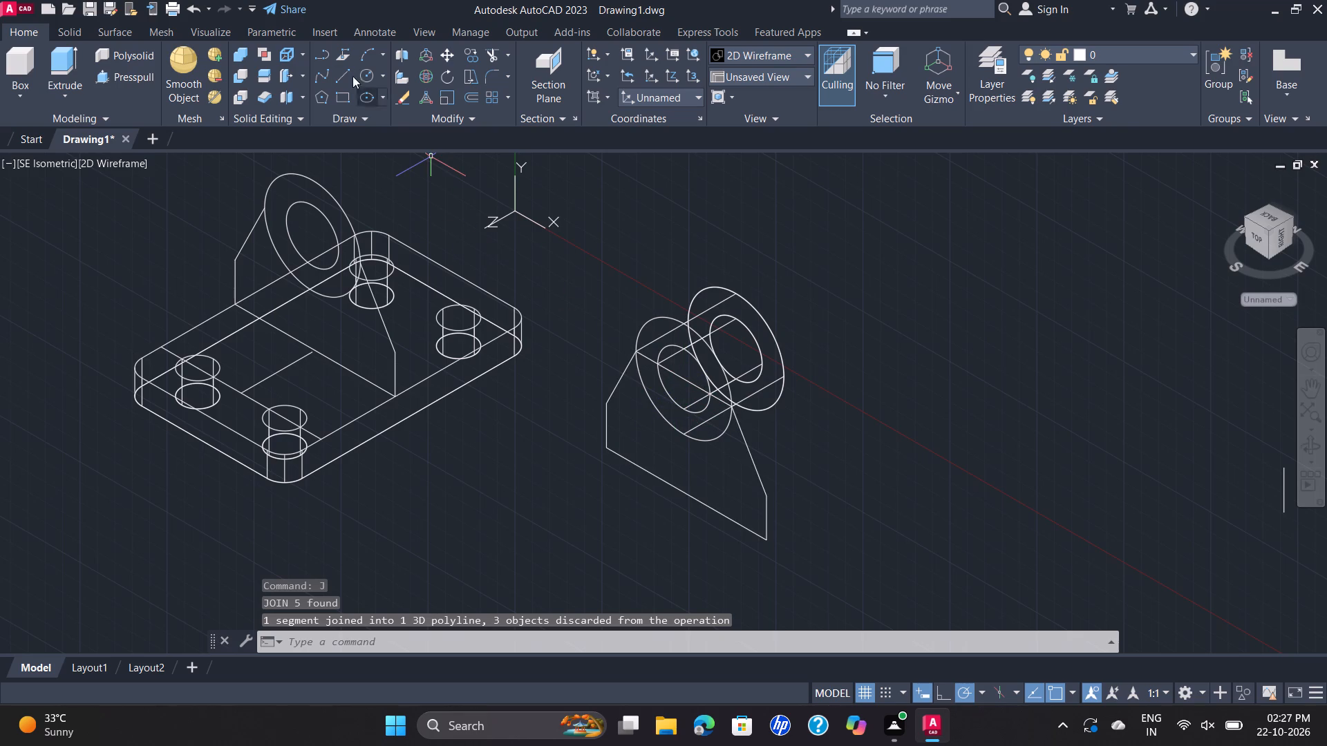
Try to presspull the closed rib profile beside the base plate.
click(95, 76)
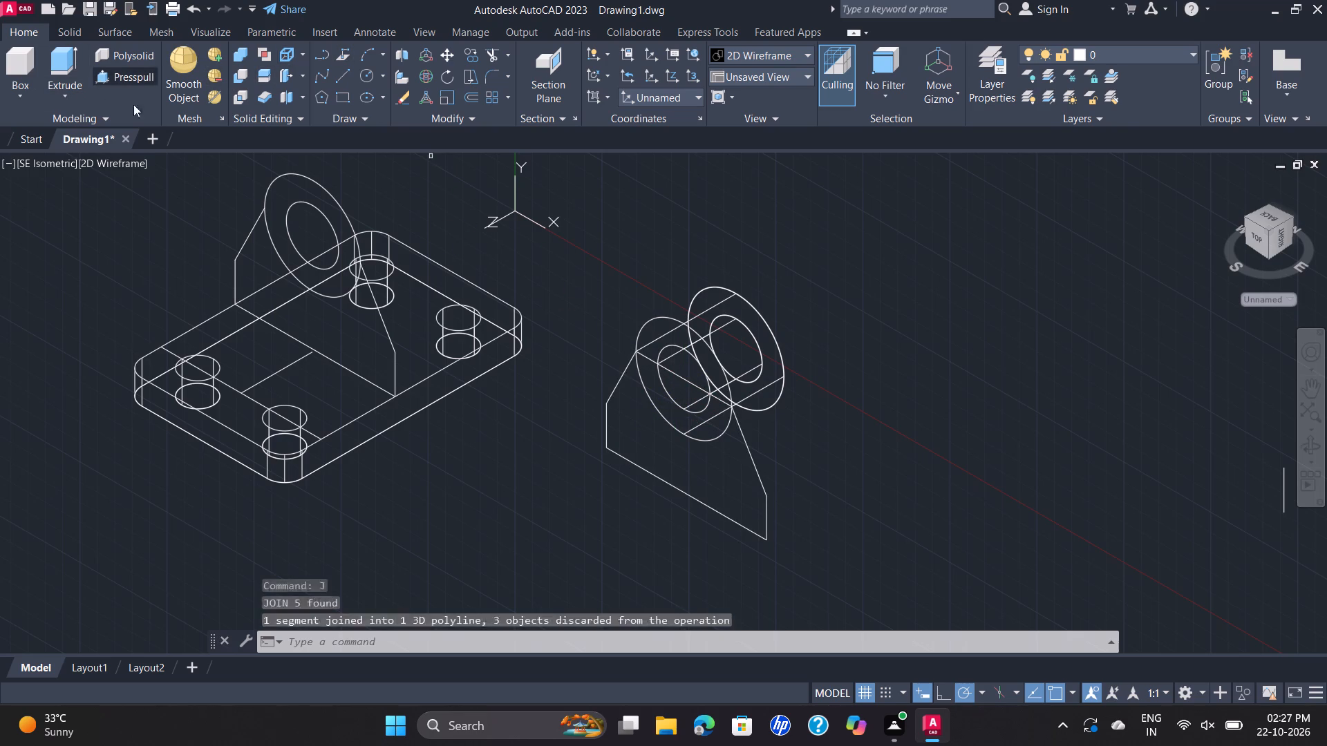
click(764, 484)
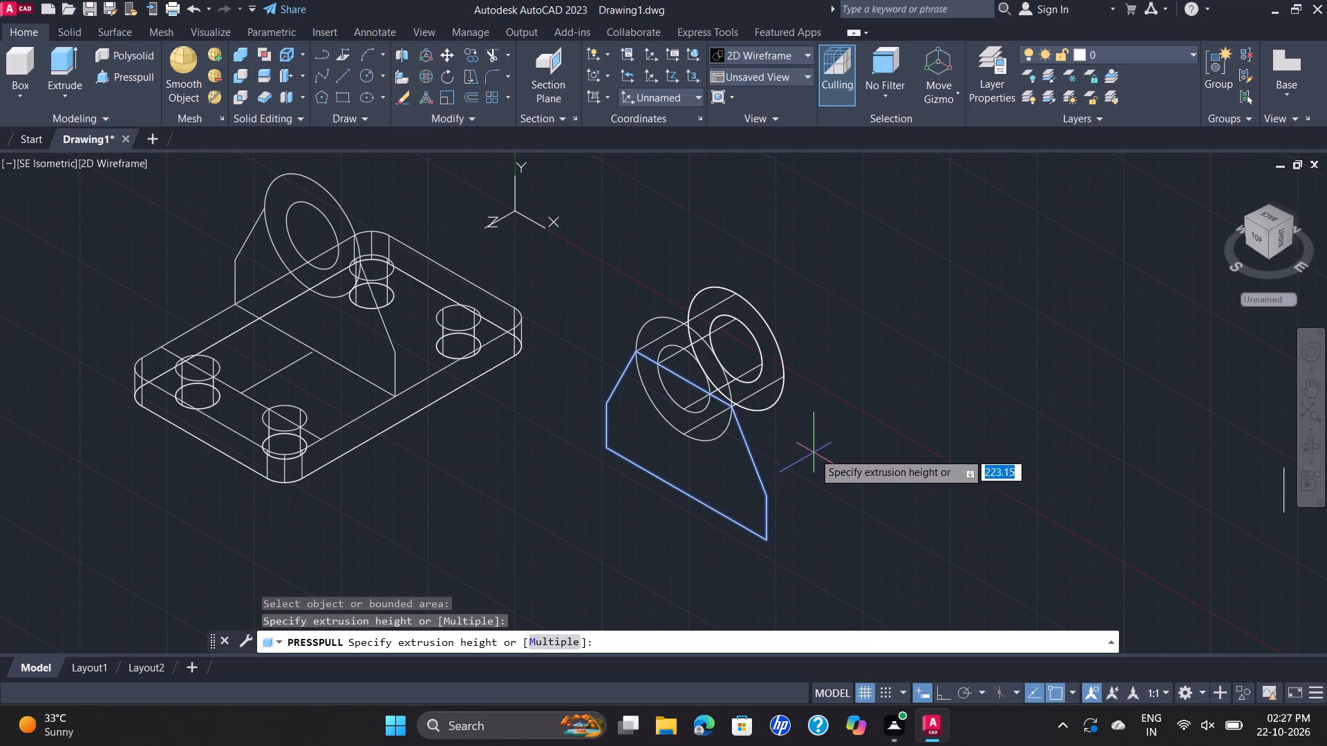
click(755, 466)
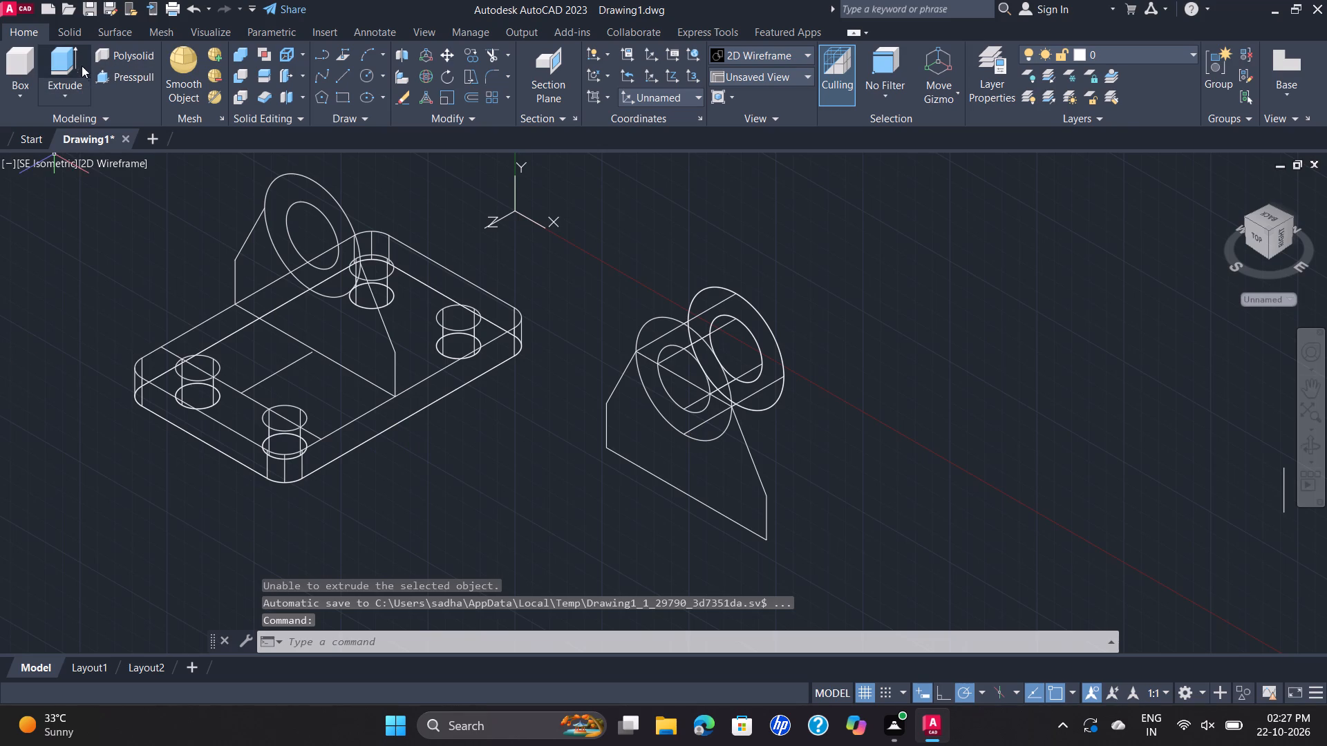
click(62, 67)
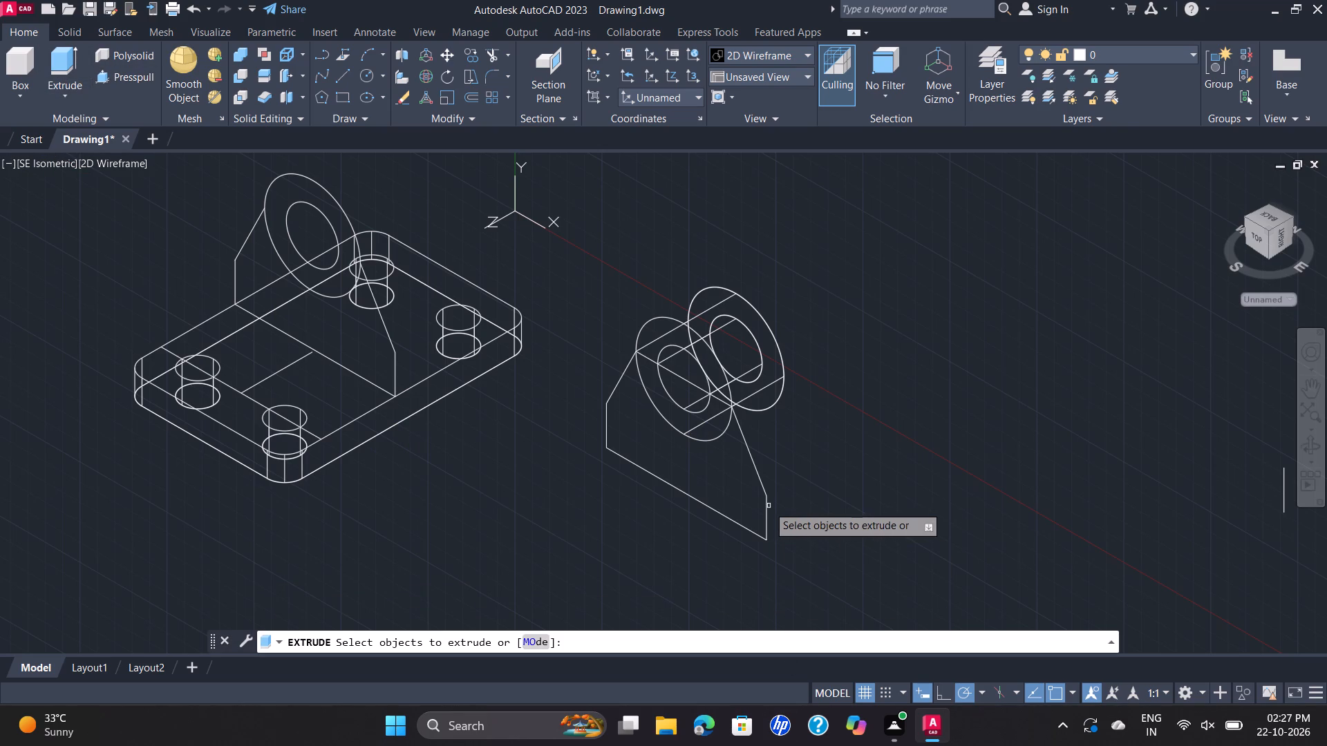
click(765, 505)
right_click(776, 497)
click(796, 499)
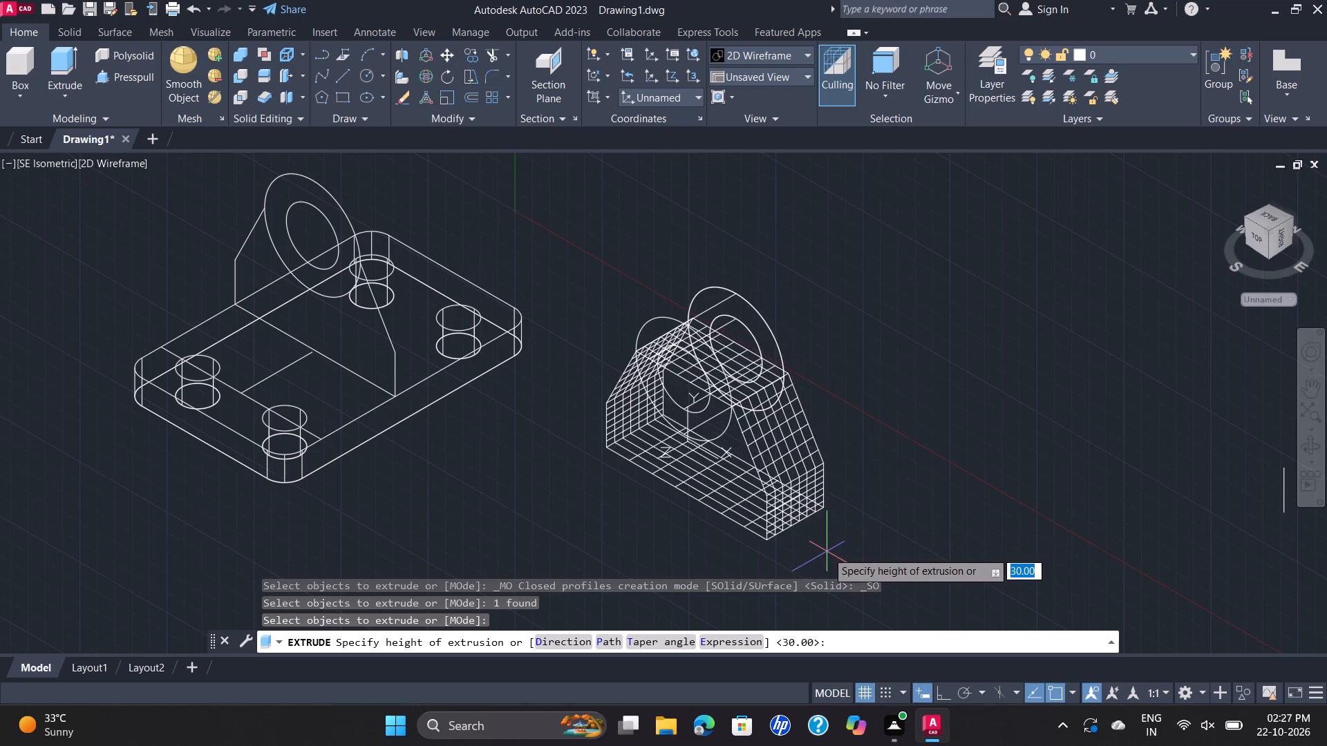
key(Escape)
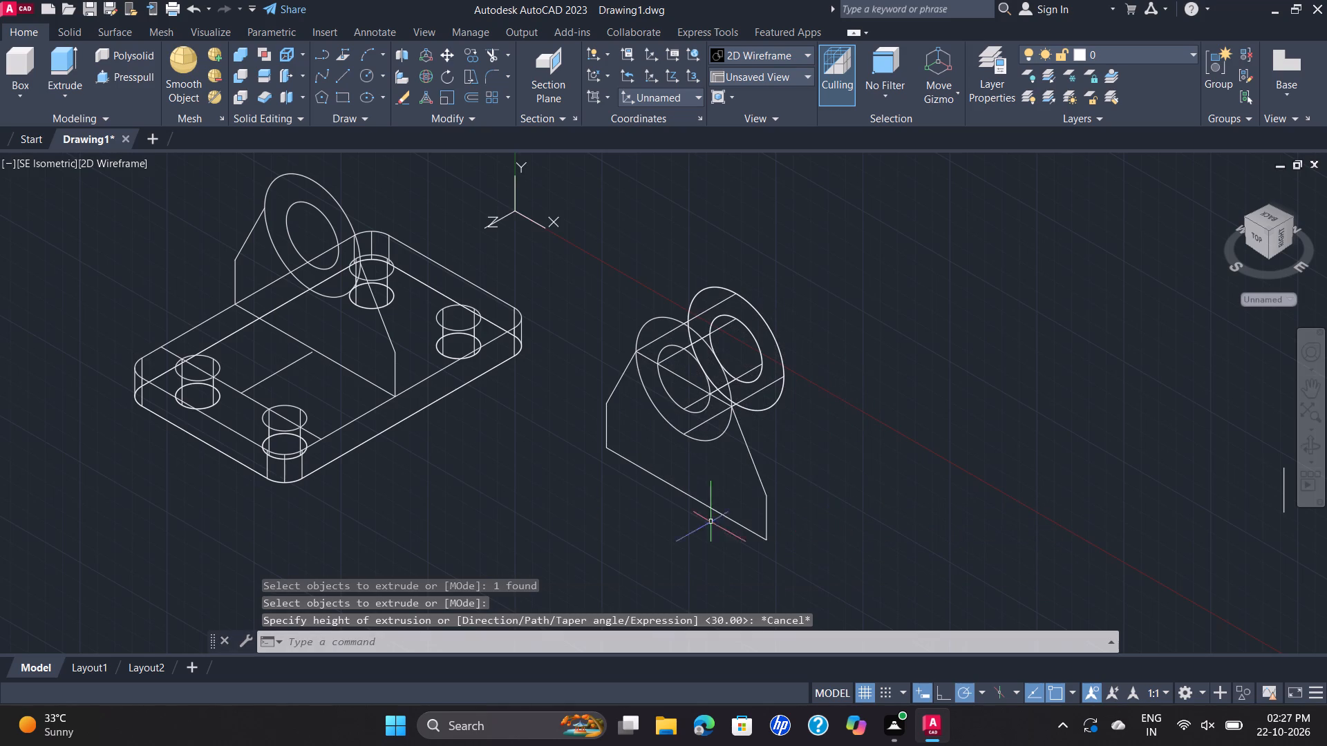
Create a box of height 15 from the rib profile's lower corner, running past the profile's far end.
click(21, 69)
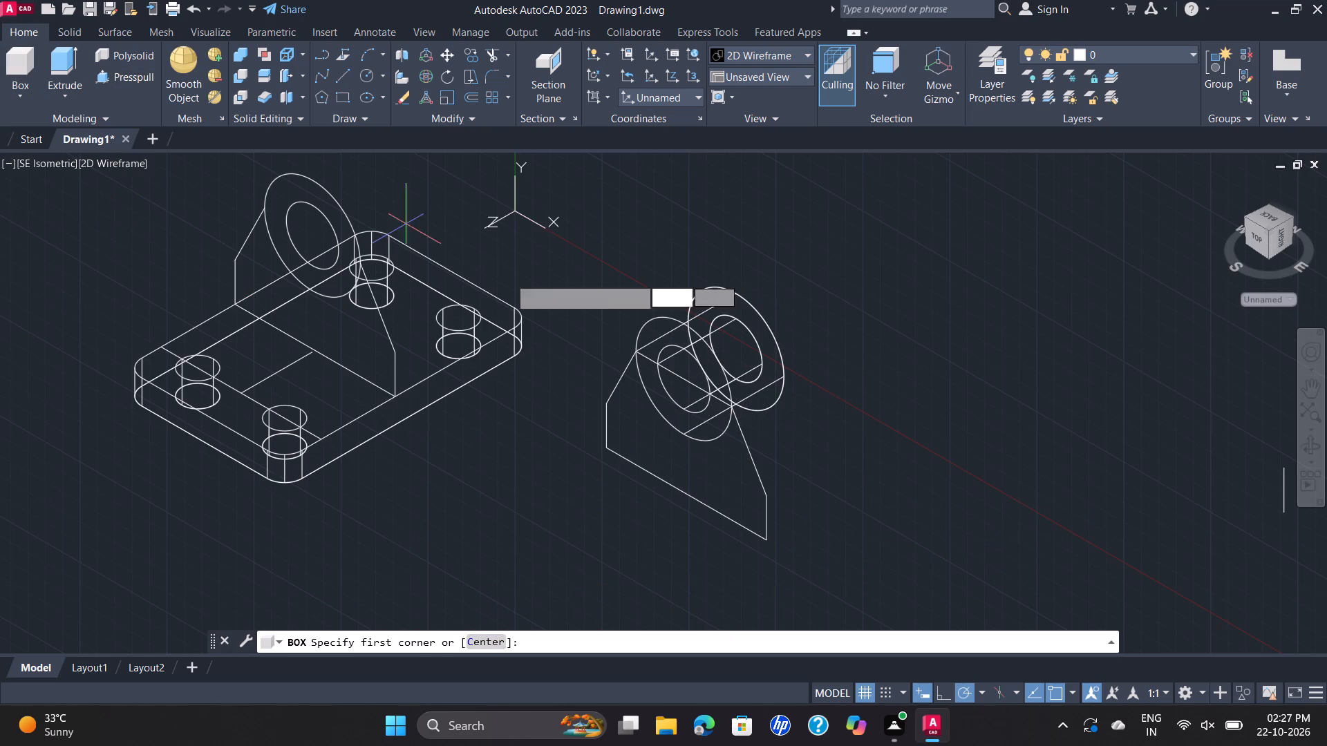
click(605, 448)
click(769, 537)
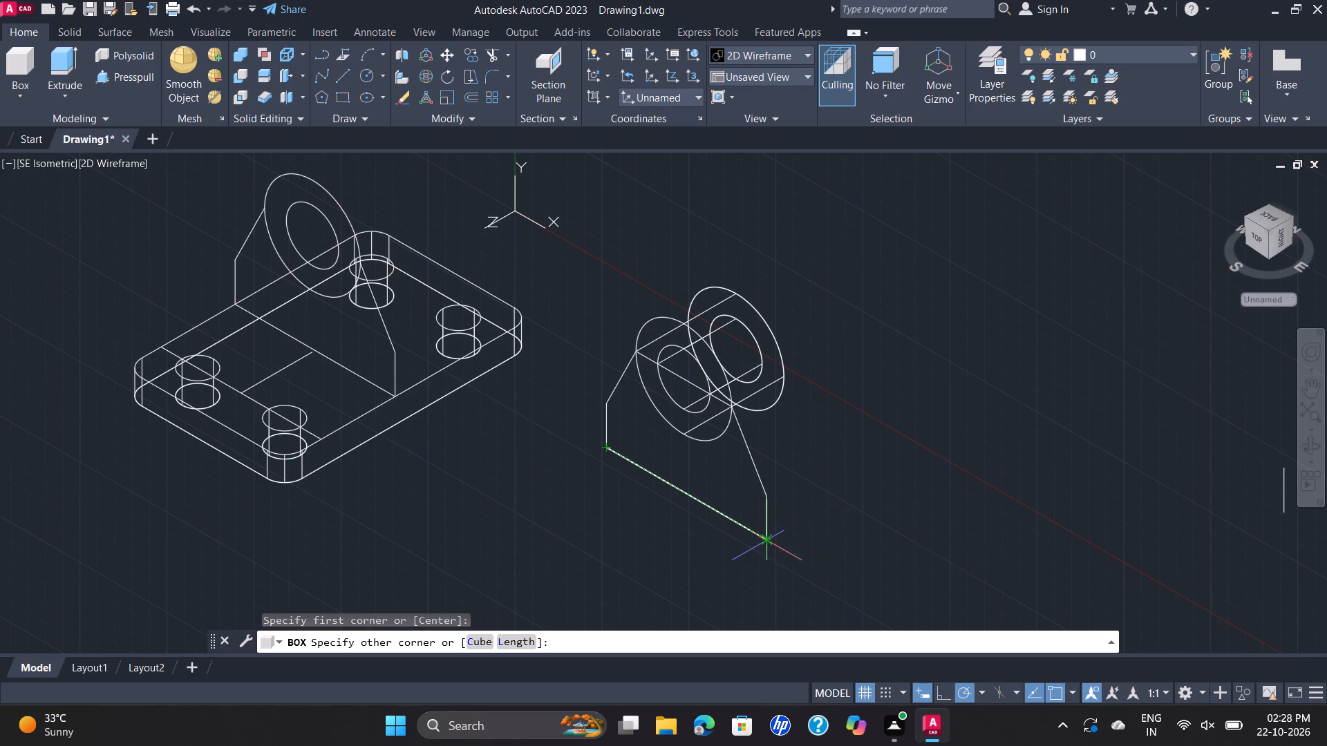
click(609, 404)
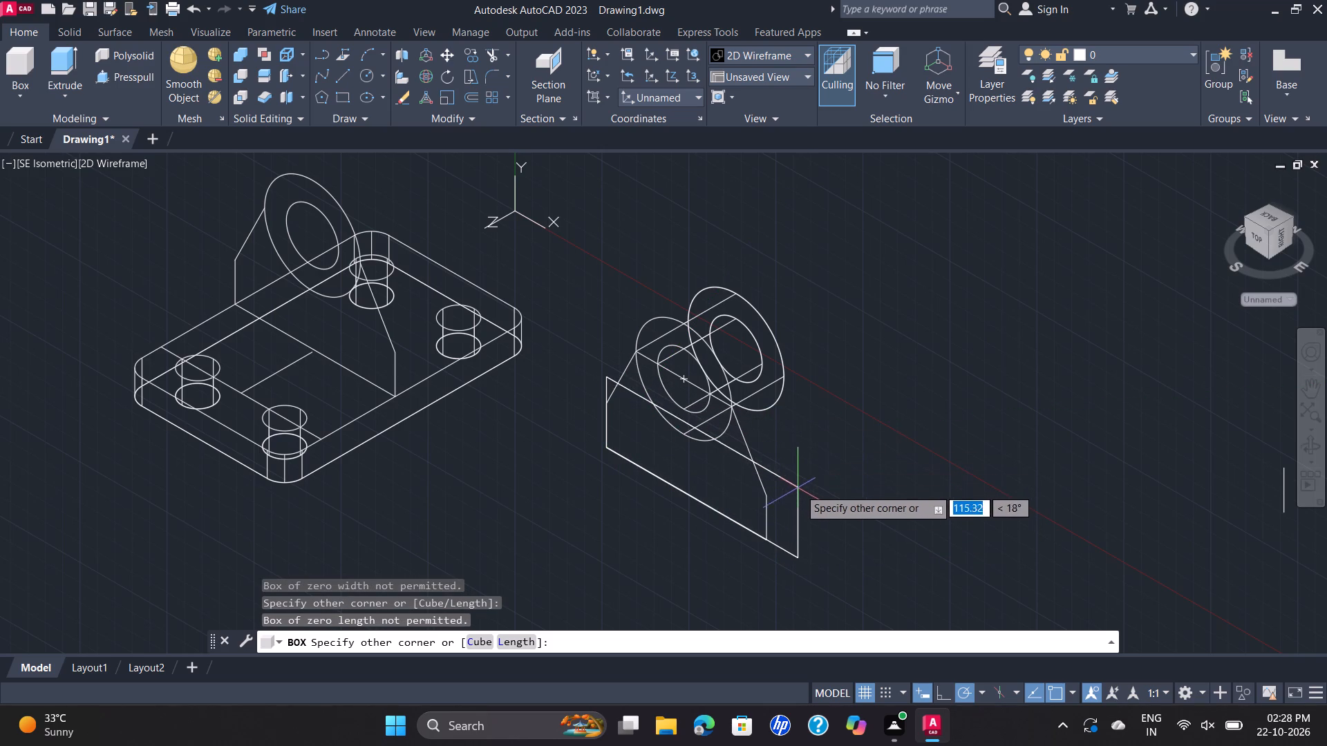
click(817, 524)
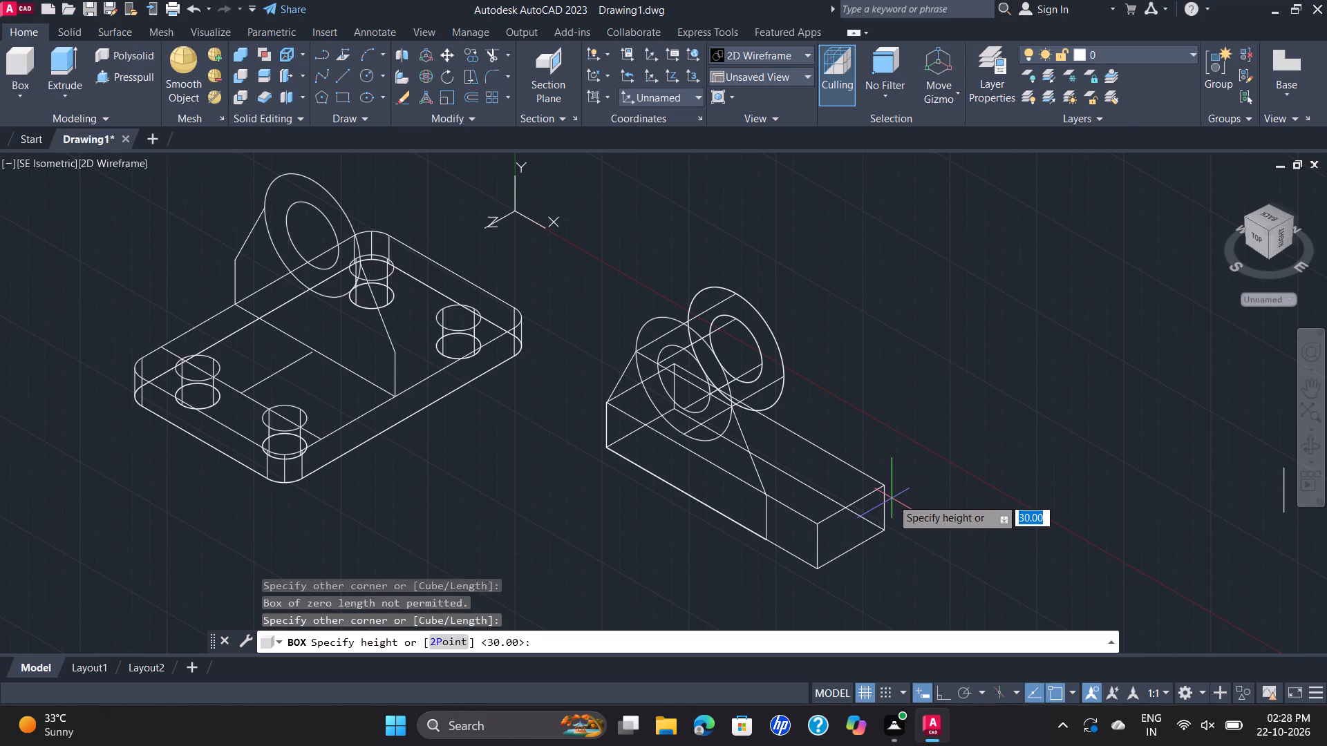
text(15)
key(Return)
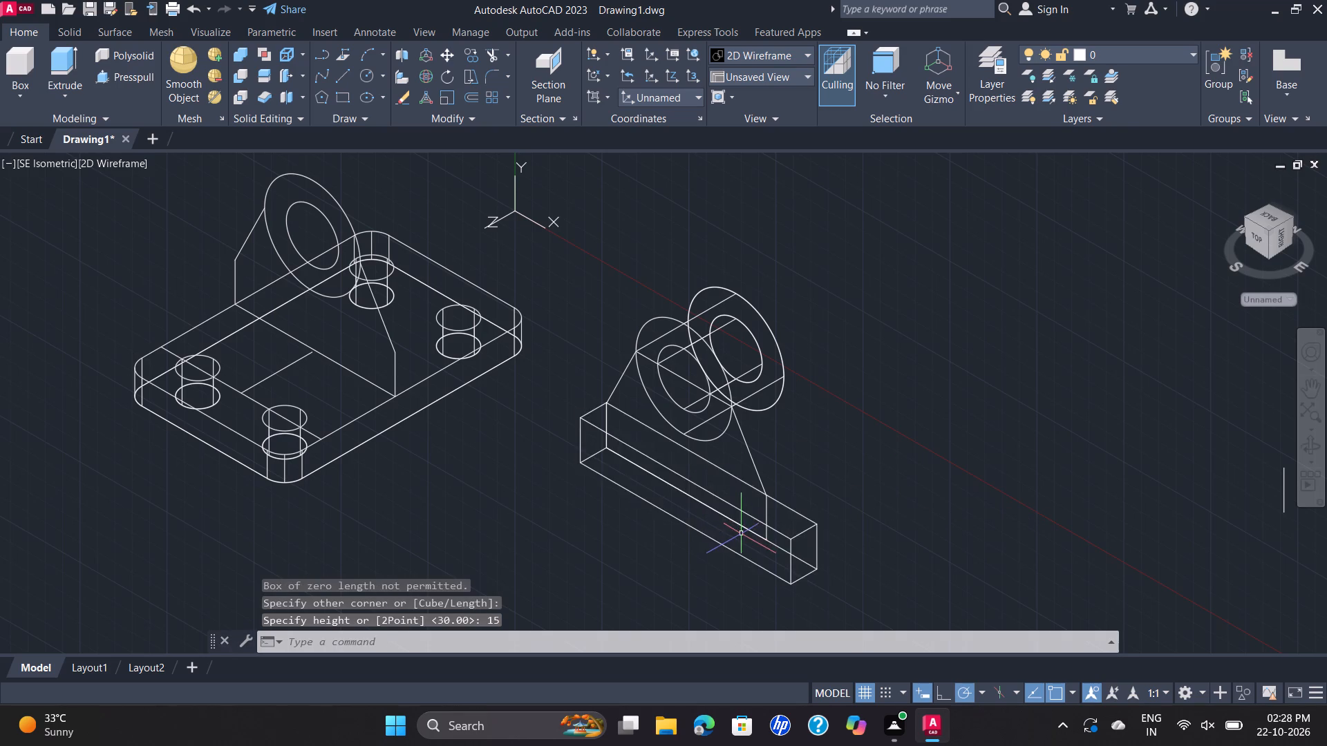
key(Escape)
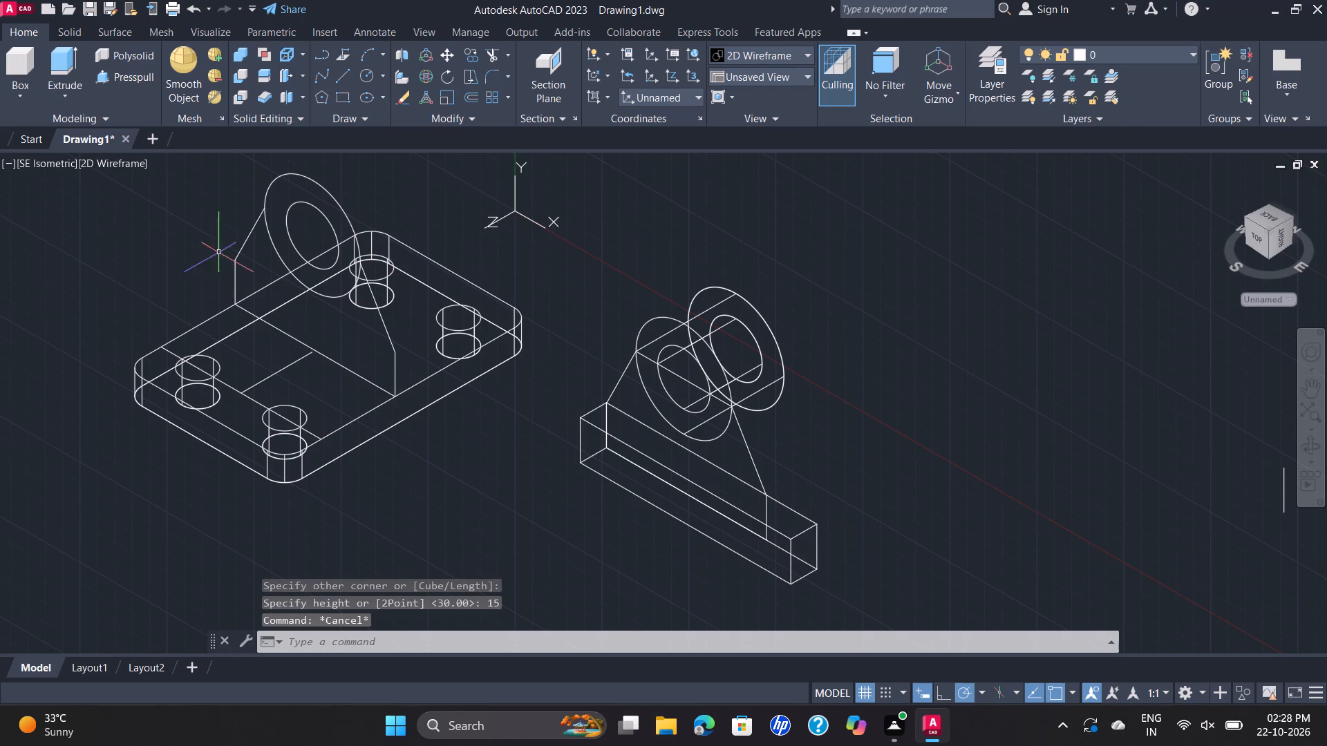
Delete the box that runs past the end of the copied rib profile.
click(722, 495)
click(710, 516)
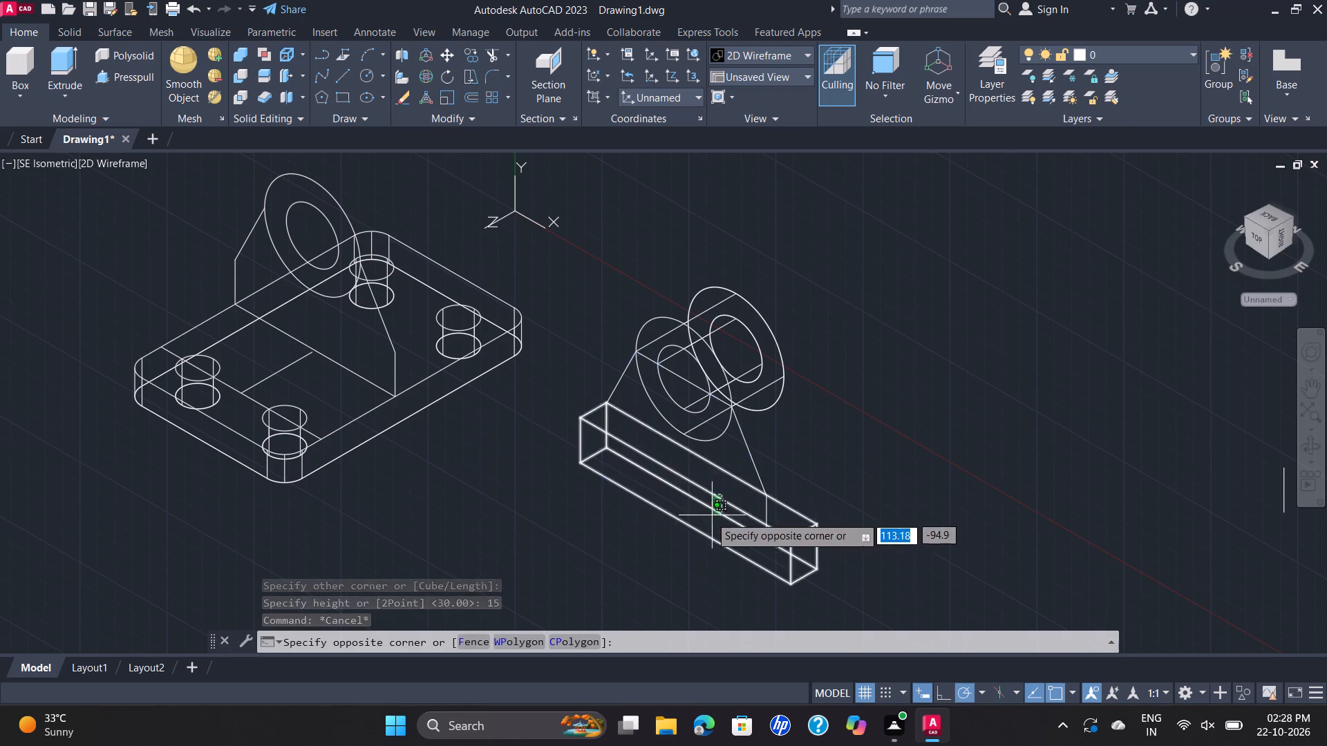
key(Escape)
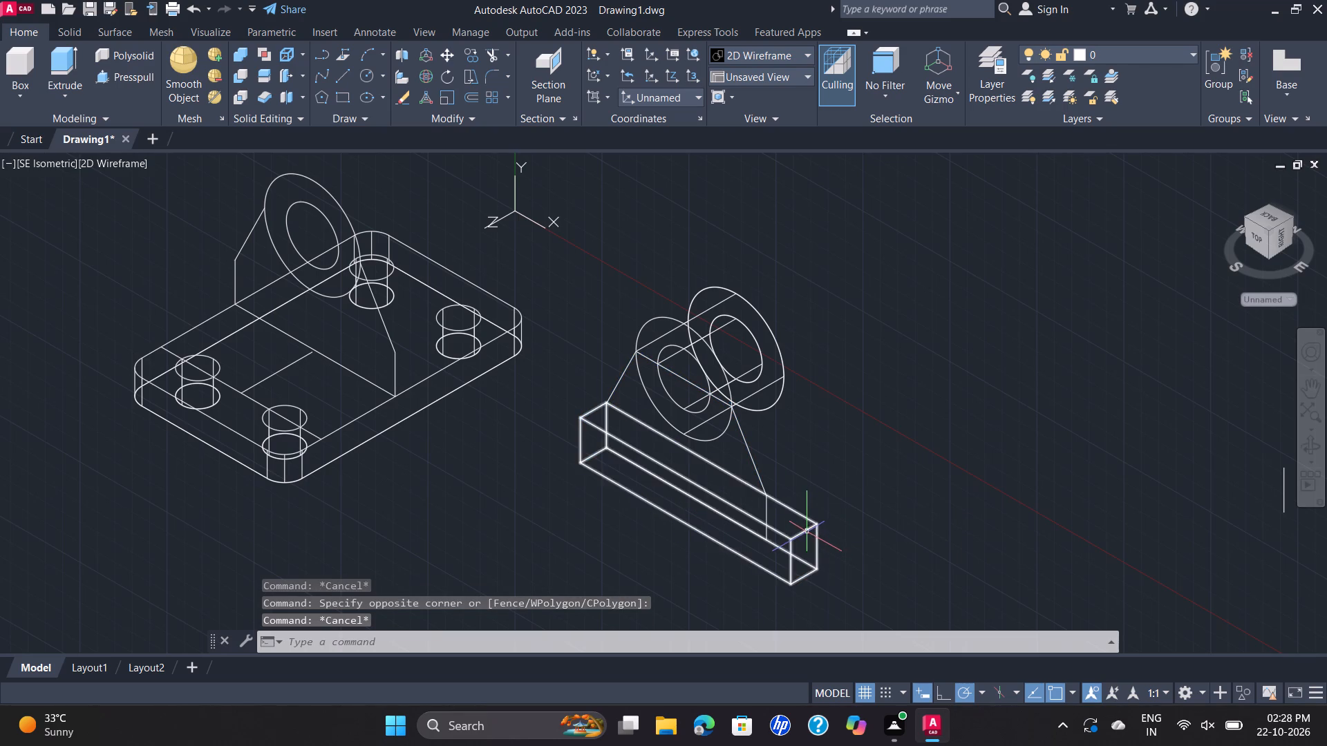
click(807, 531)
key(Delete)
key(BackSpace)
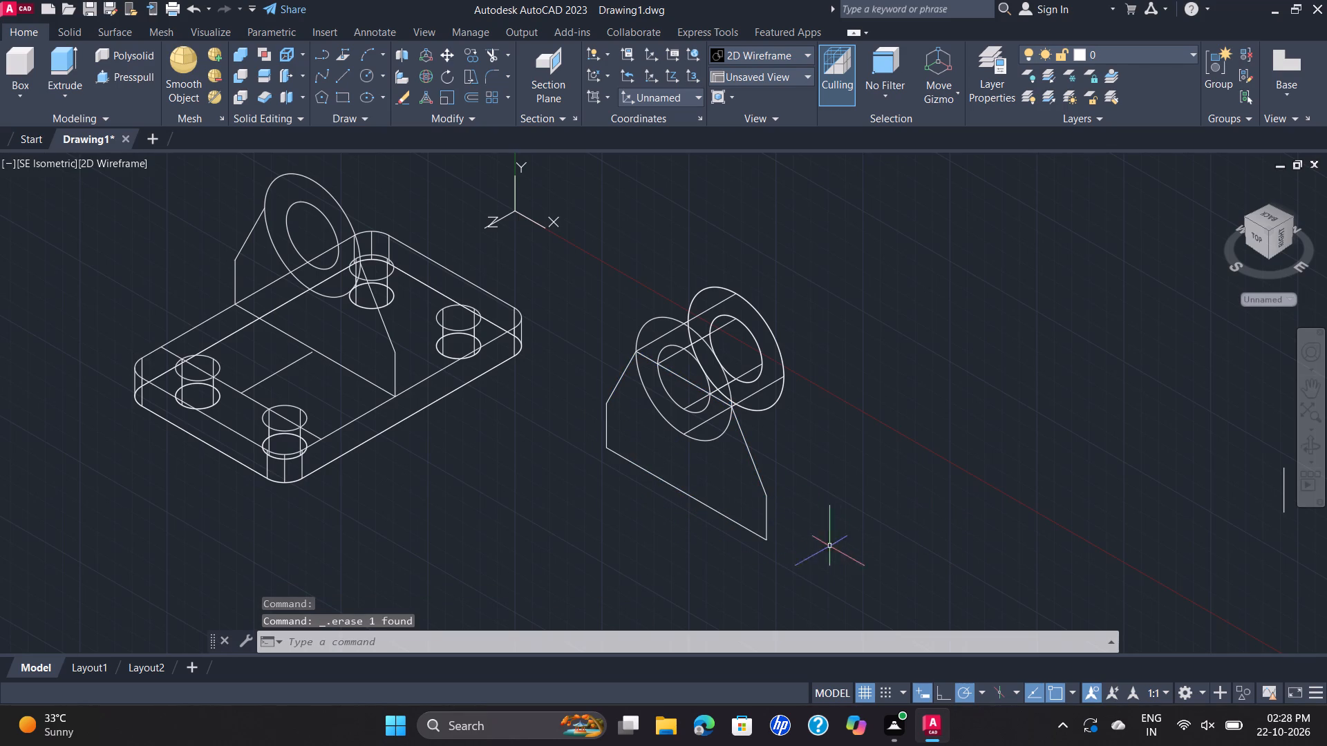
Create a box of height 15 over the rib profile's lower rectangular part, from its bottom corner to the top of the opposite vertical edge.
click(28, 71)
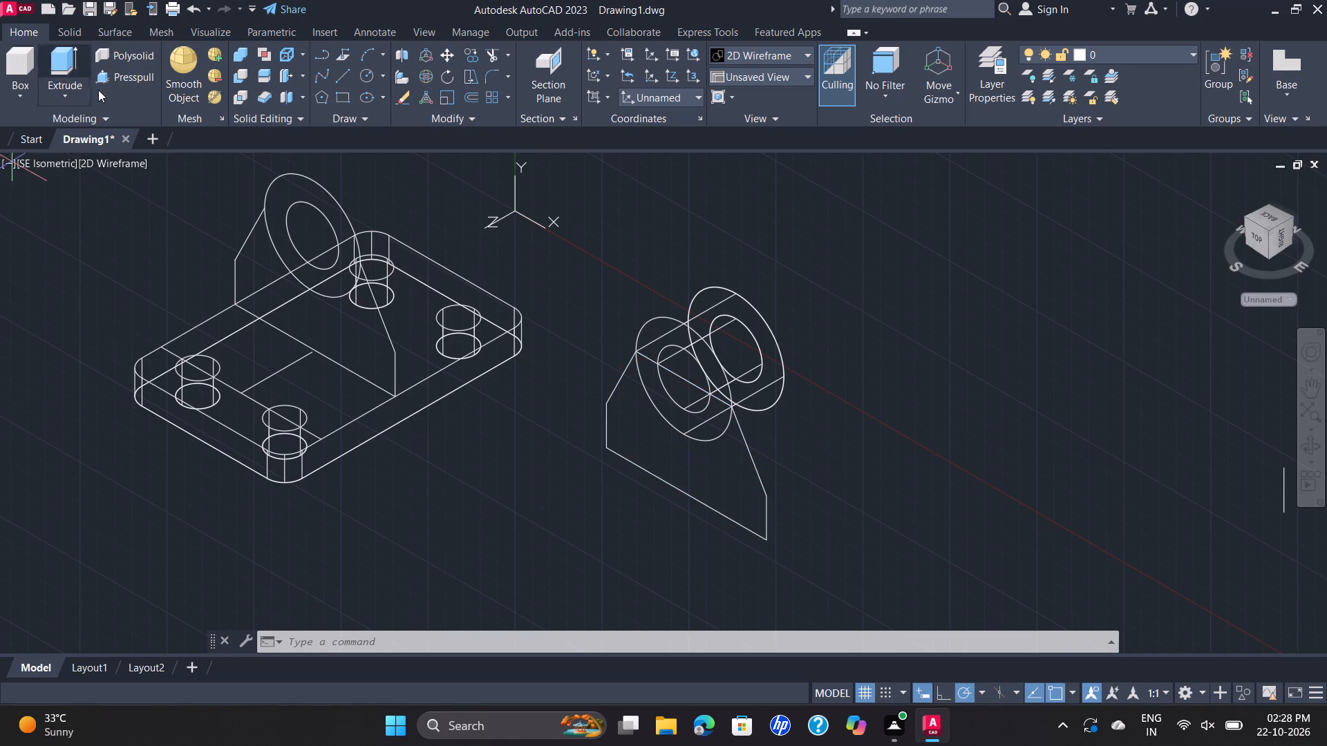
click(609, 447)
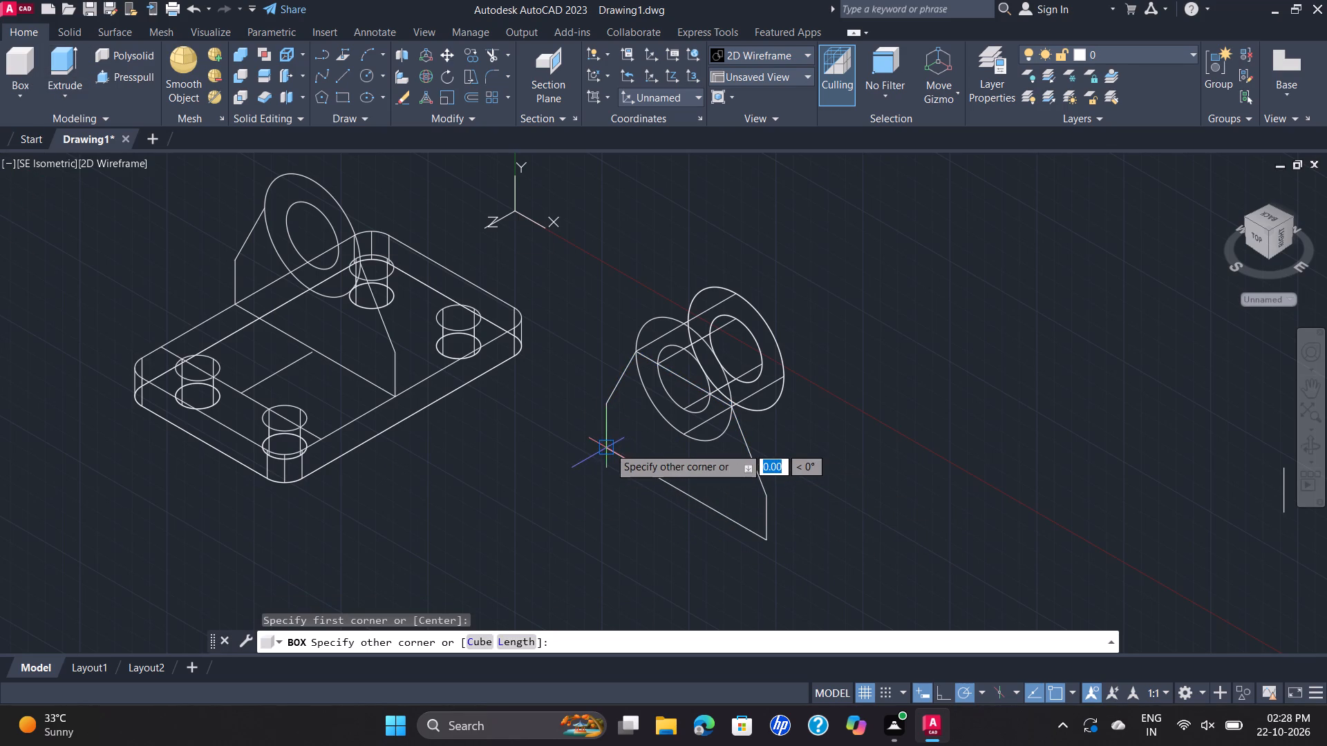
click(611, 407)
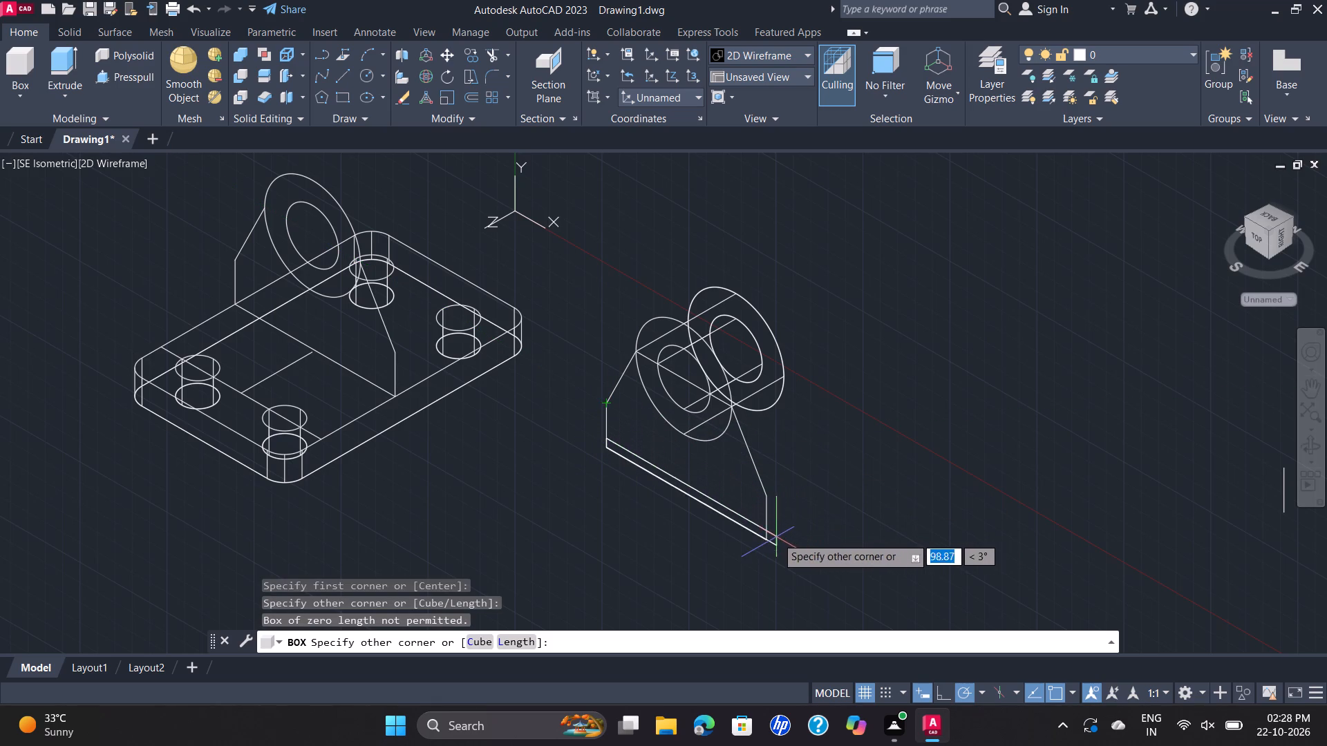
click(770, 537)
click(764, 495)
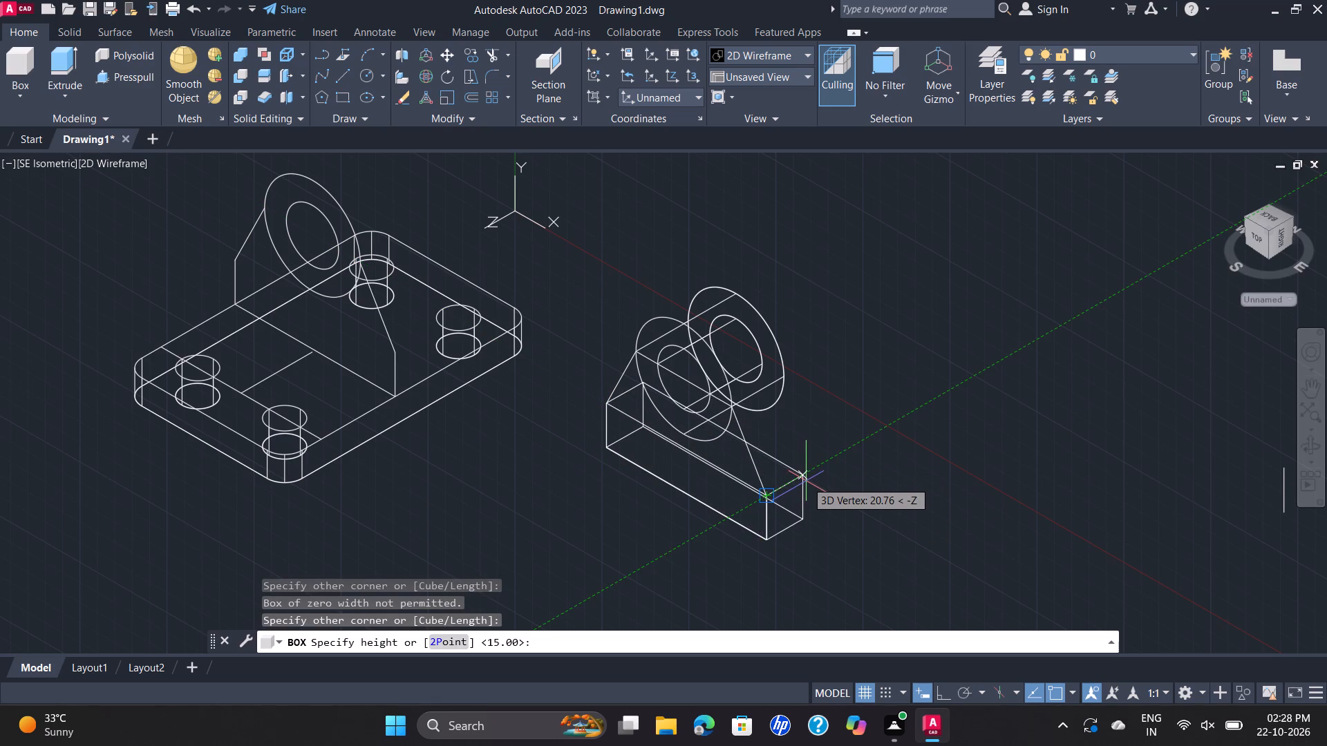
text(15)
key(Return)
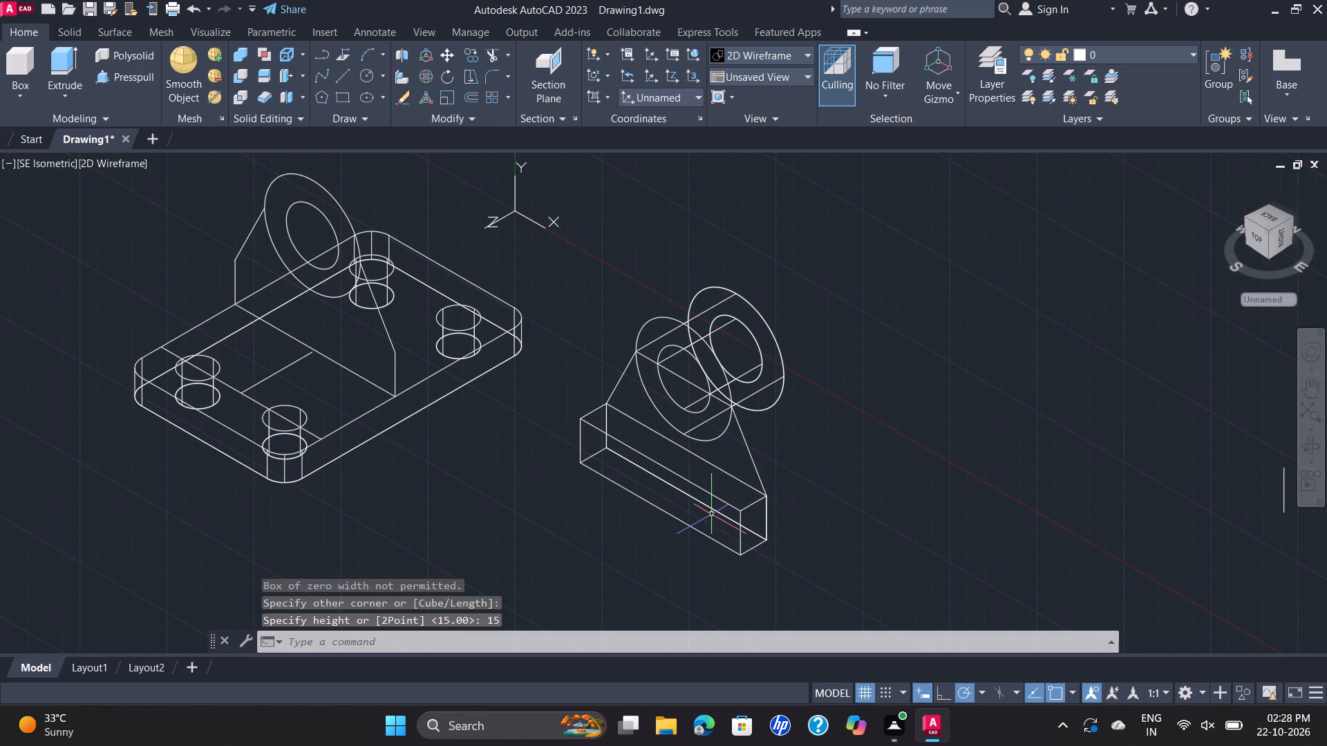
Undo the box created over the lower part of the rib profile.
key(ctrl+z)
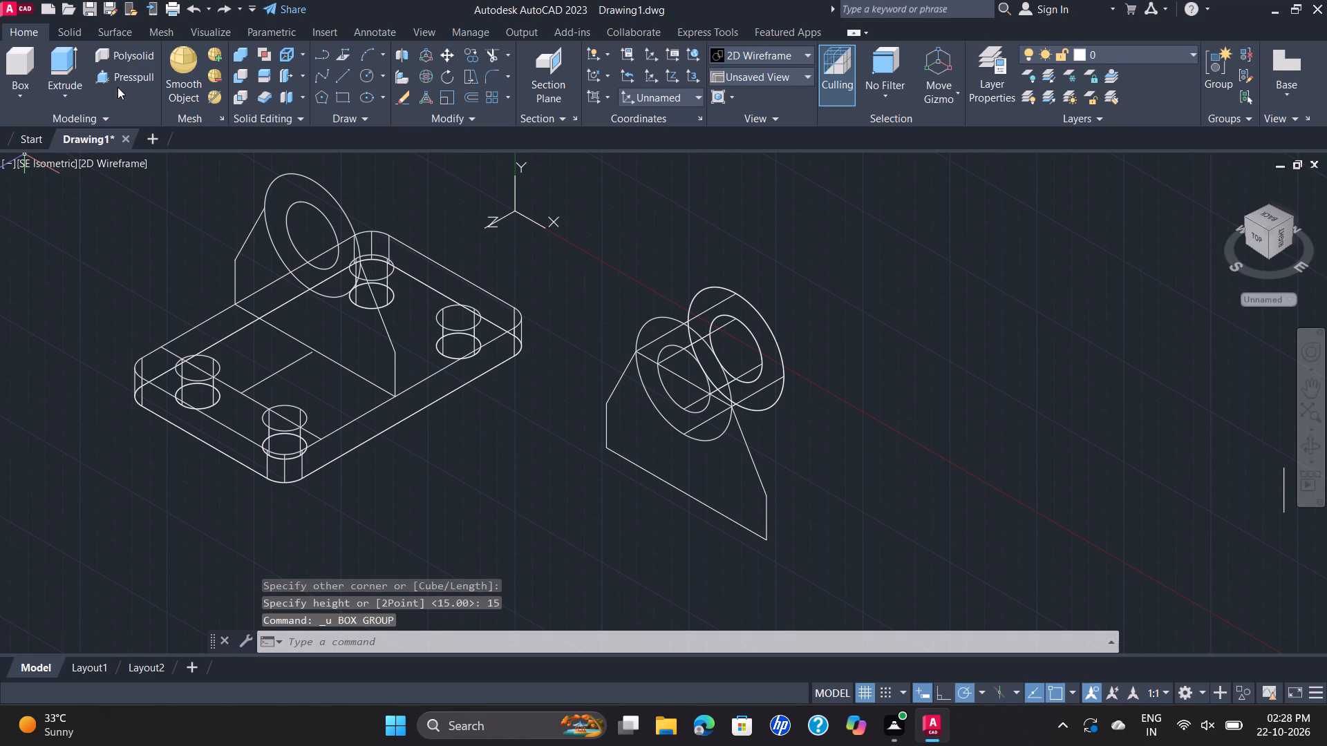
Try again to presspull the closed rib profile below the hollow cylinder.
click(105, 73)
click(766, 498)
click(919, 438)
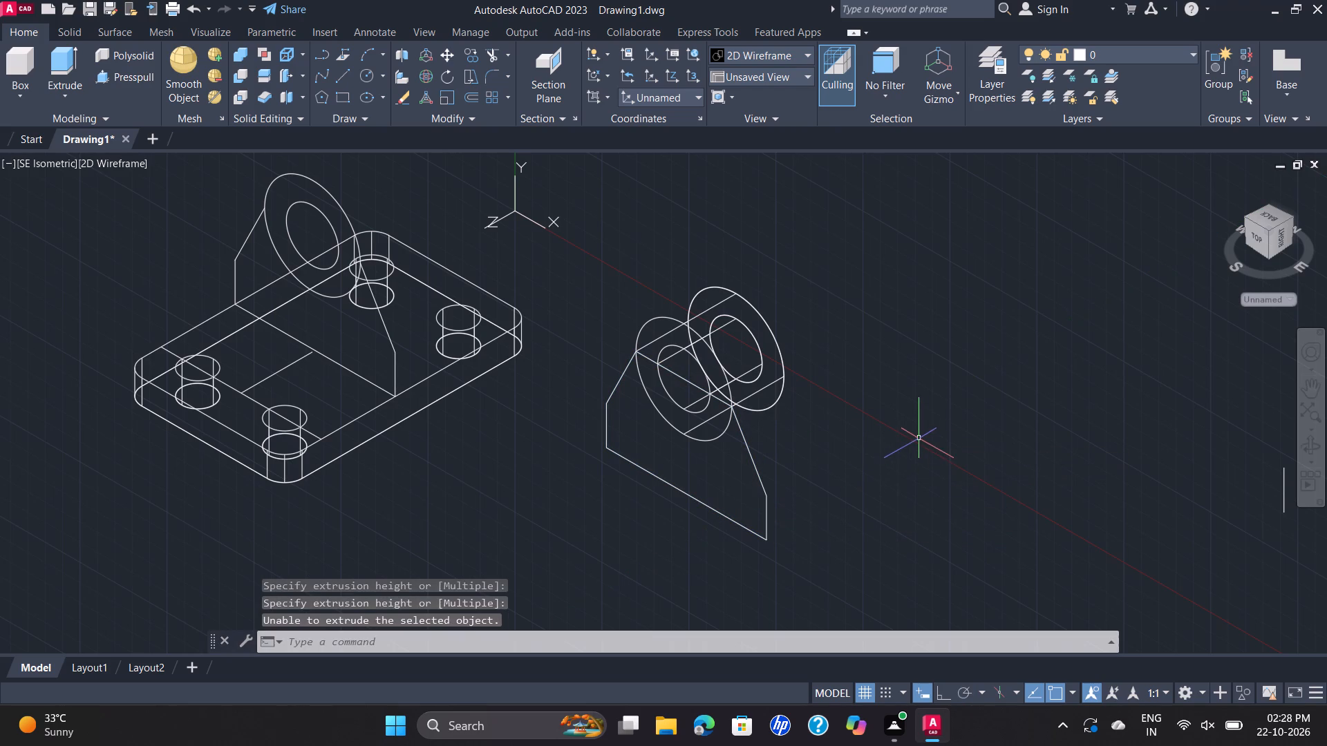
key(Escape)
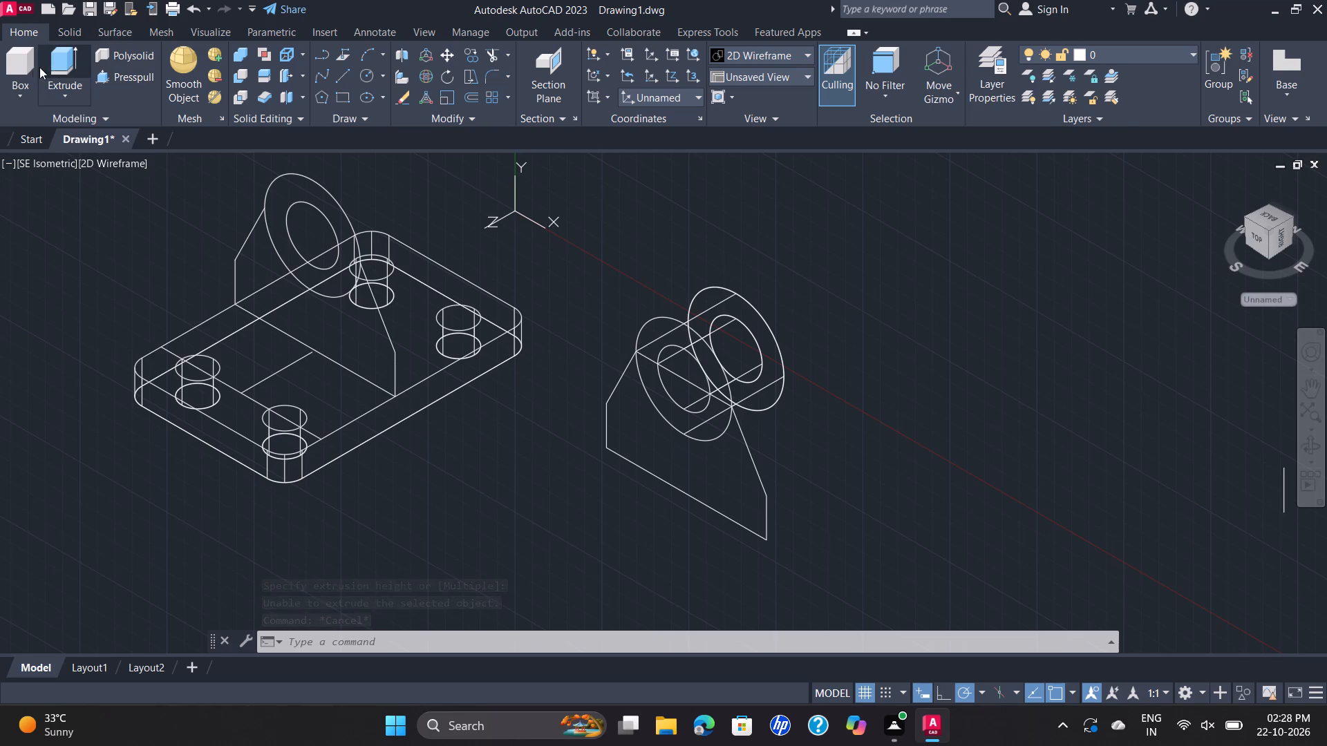
Create a box over the copied rib profile's lower rectangular part, from its bottom corner to the top of the opposite vertical edge, height -15.
click(15, 70)
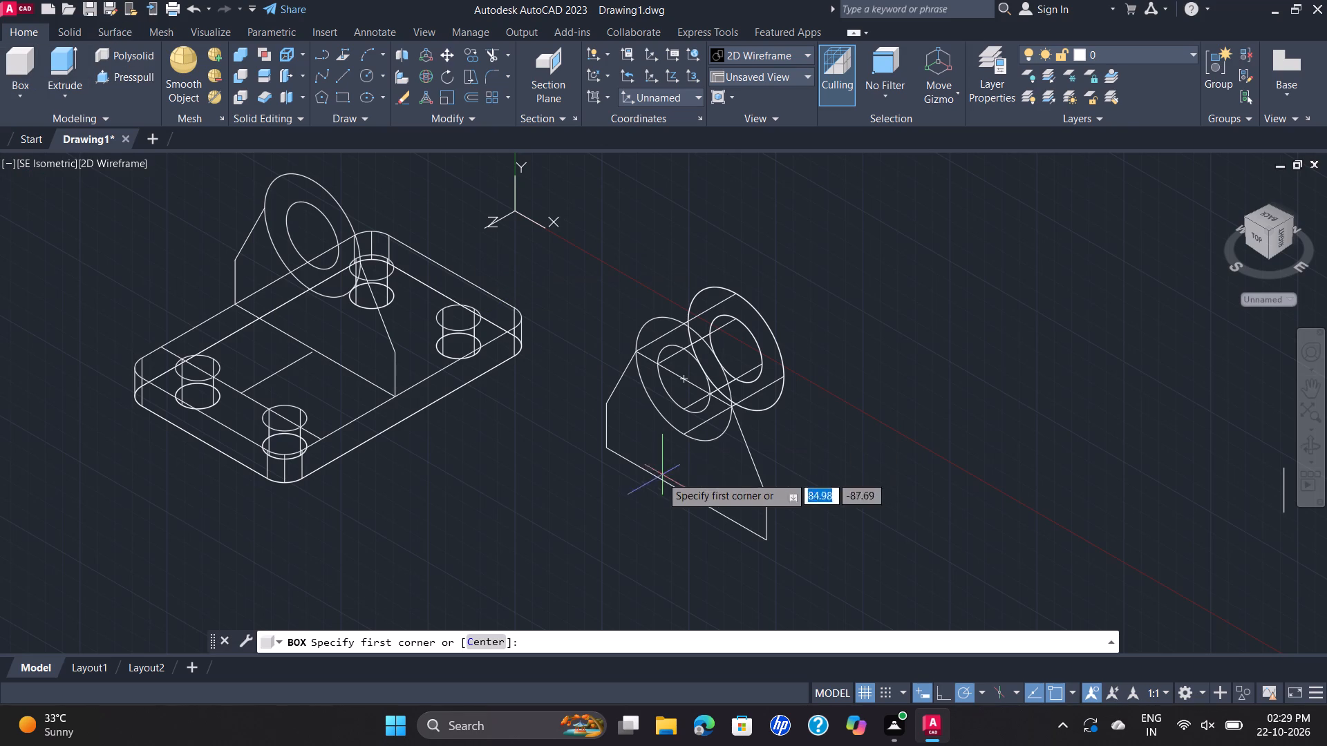
click(608, 448)
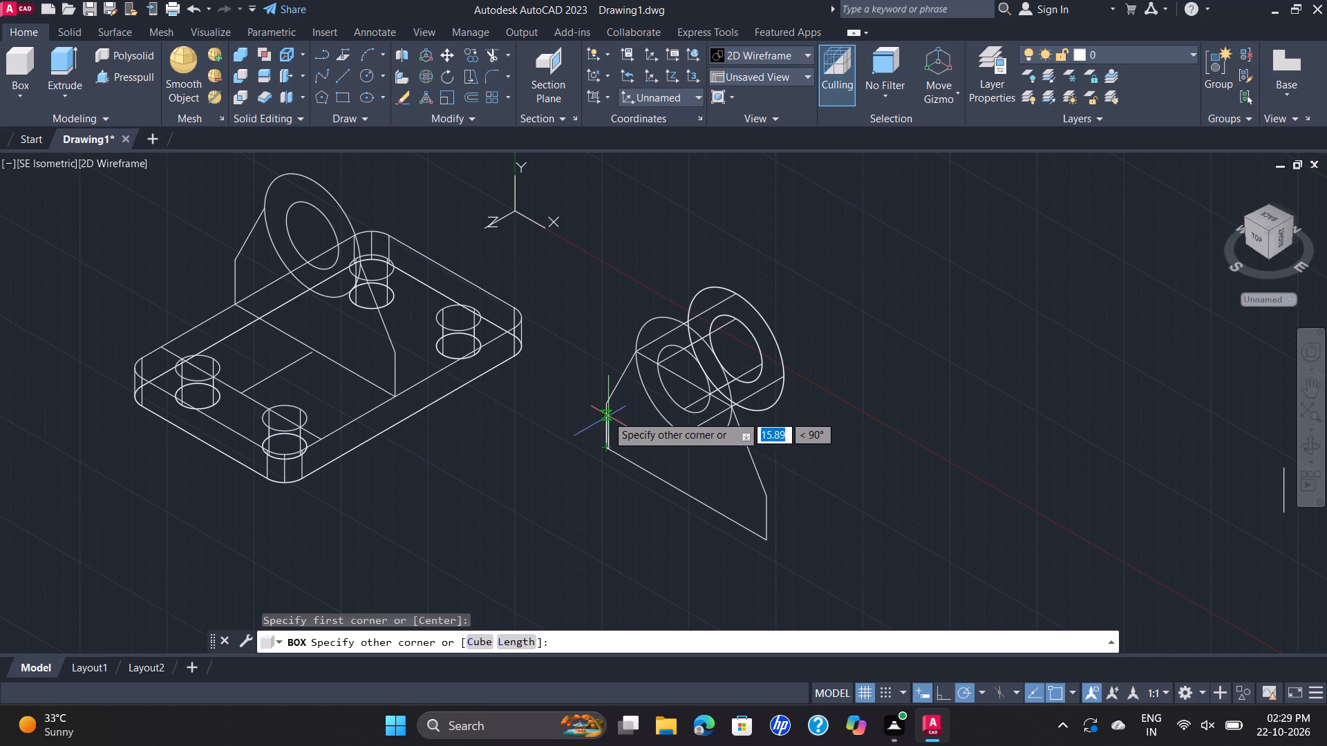
click(607, 407)
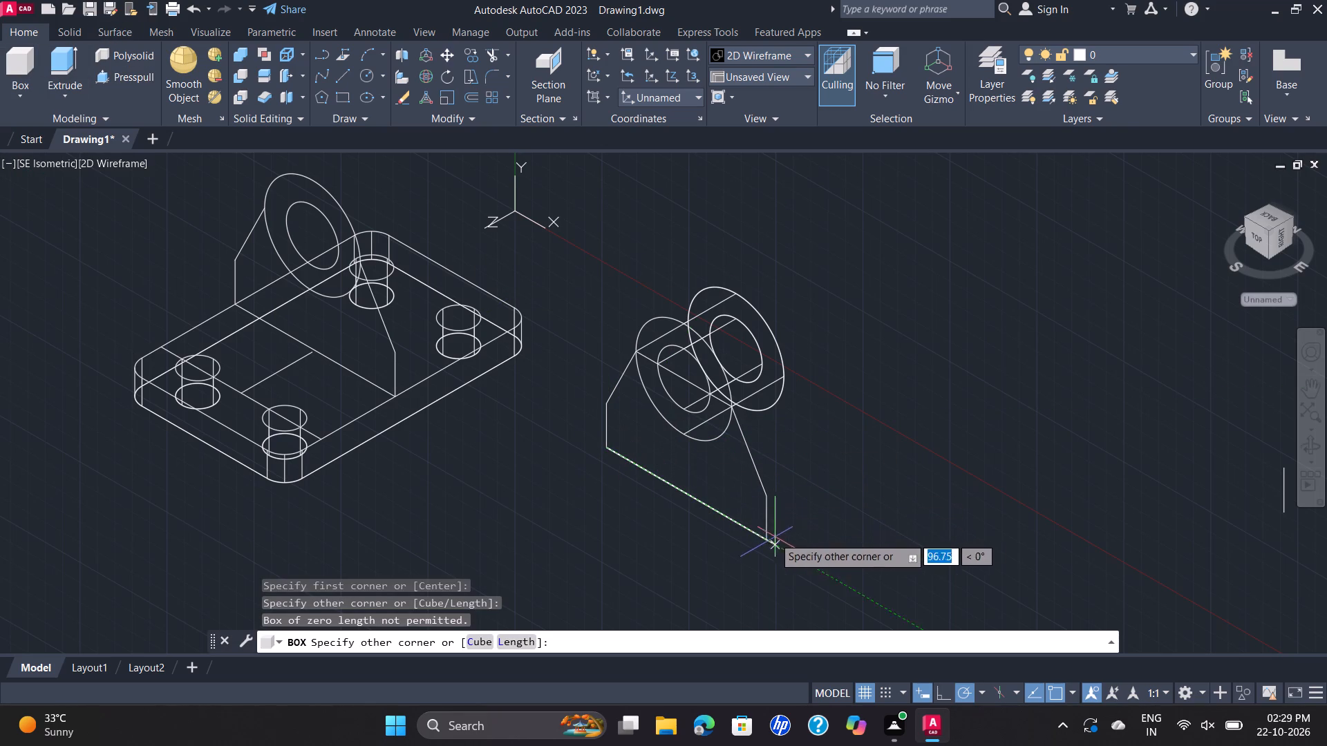
click(766, 535)
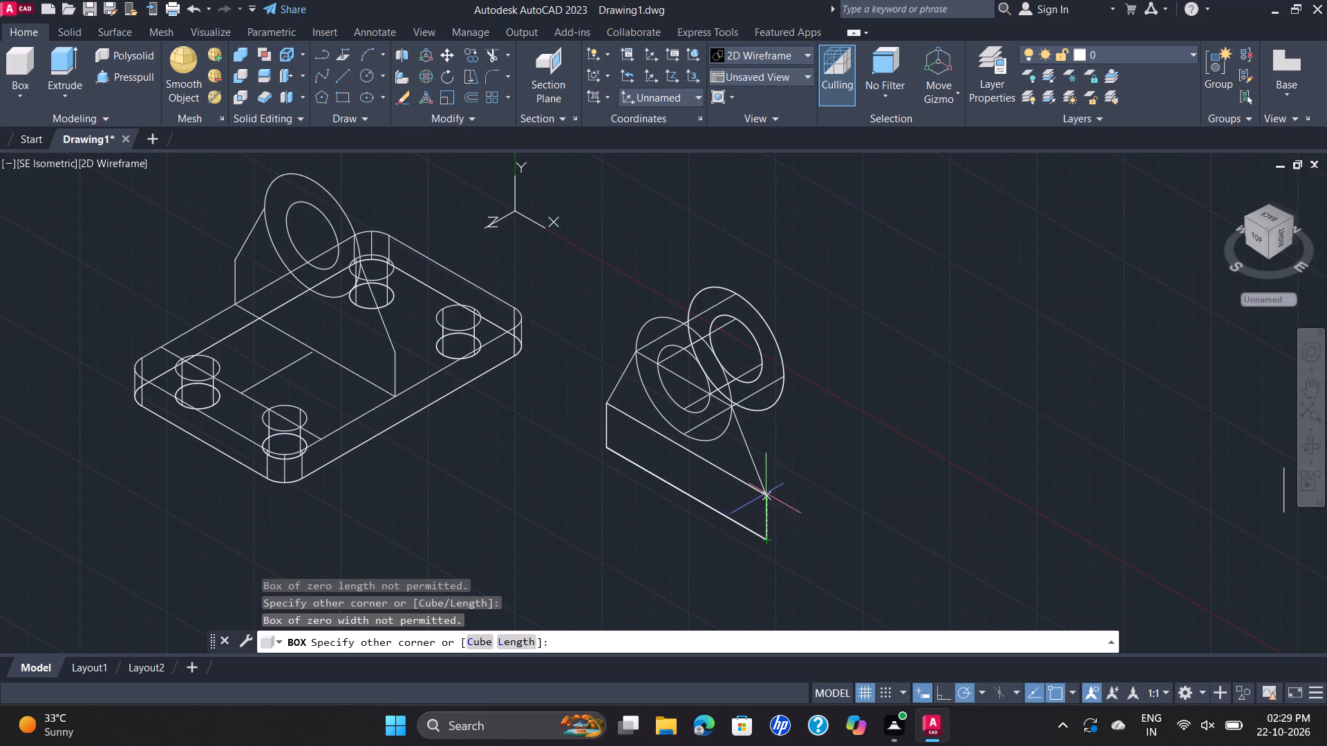
click(768, 492)
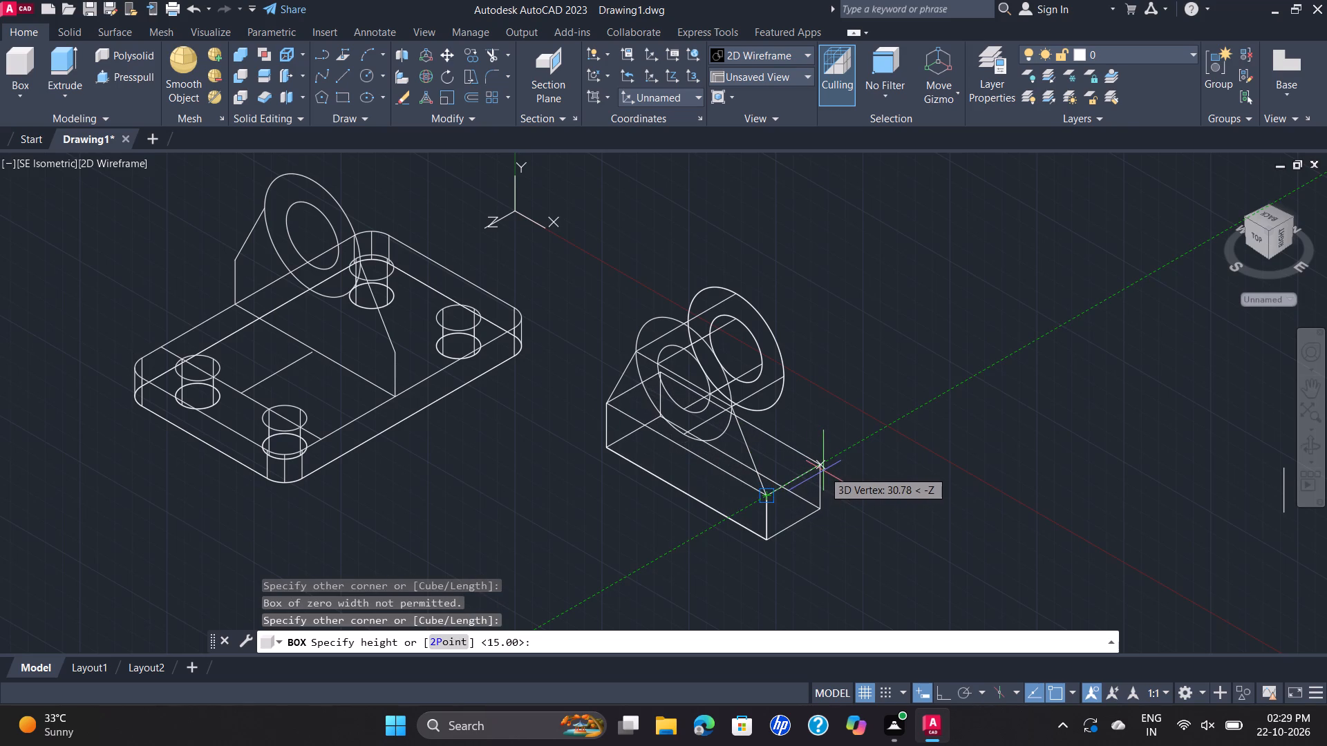
text(-15)
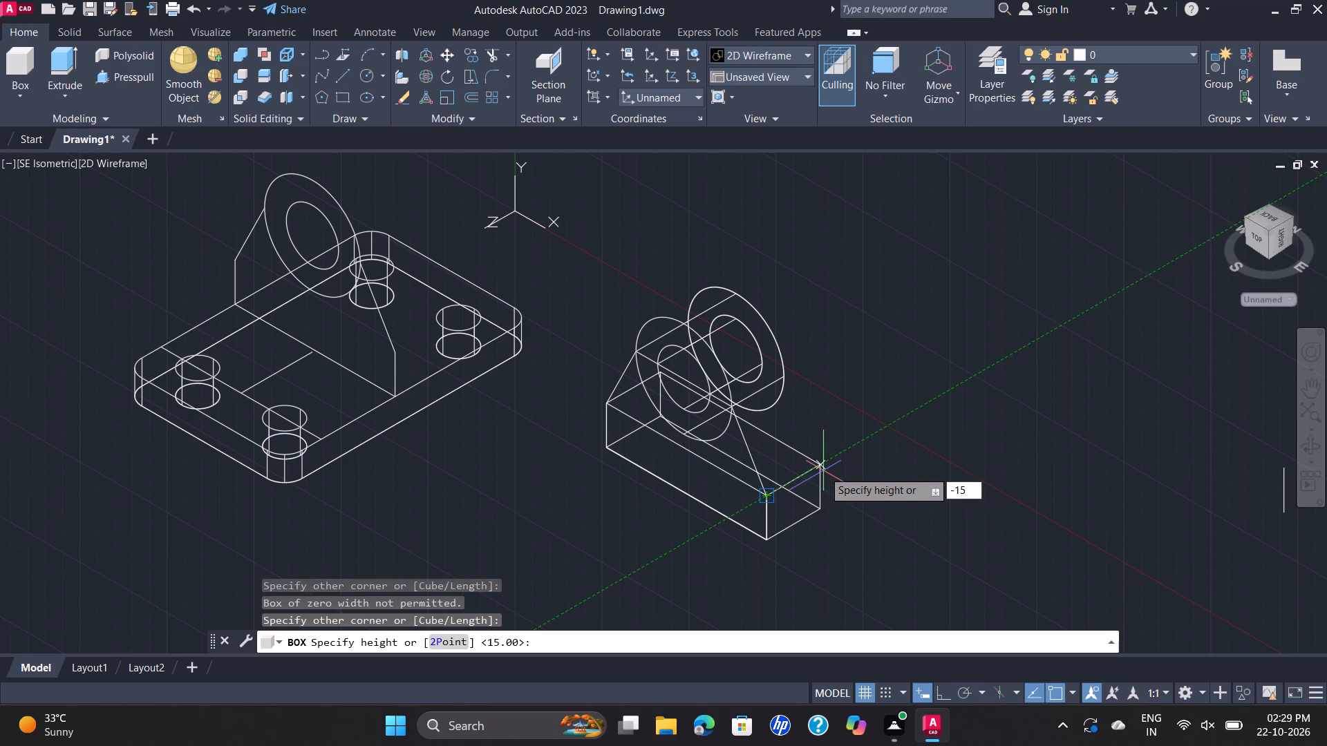
key(Return)
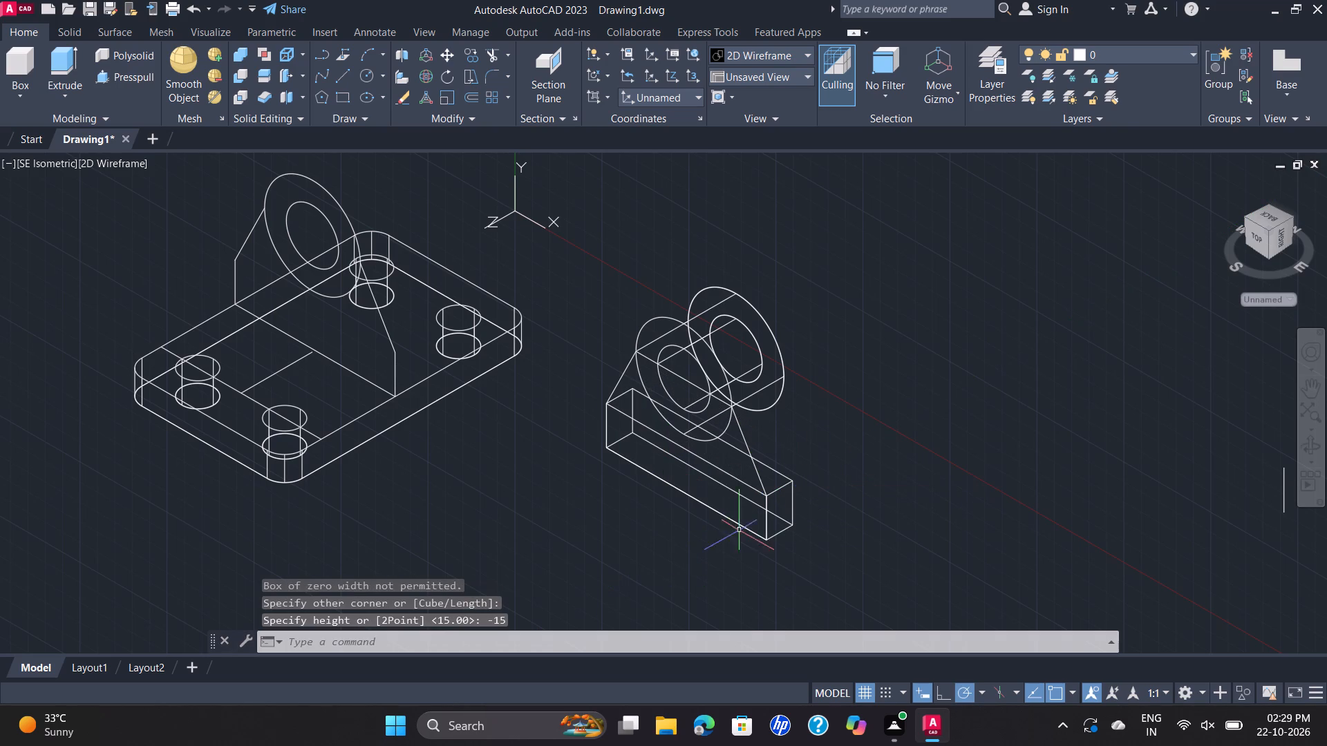
Presspull the new box's top face upward to the height of the hollow cylinder's outer quadrant.
scroll(770, 457, up, 1)
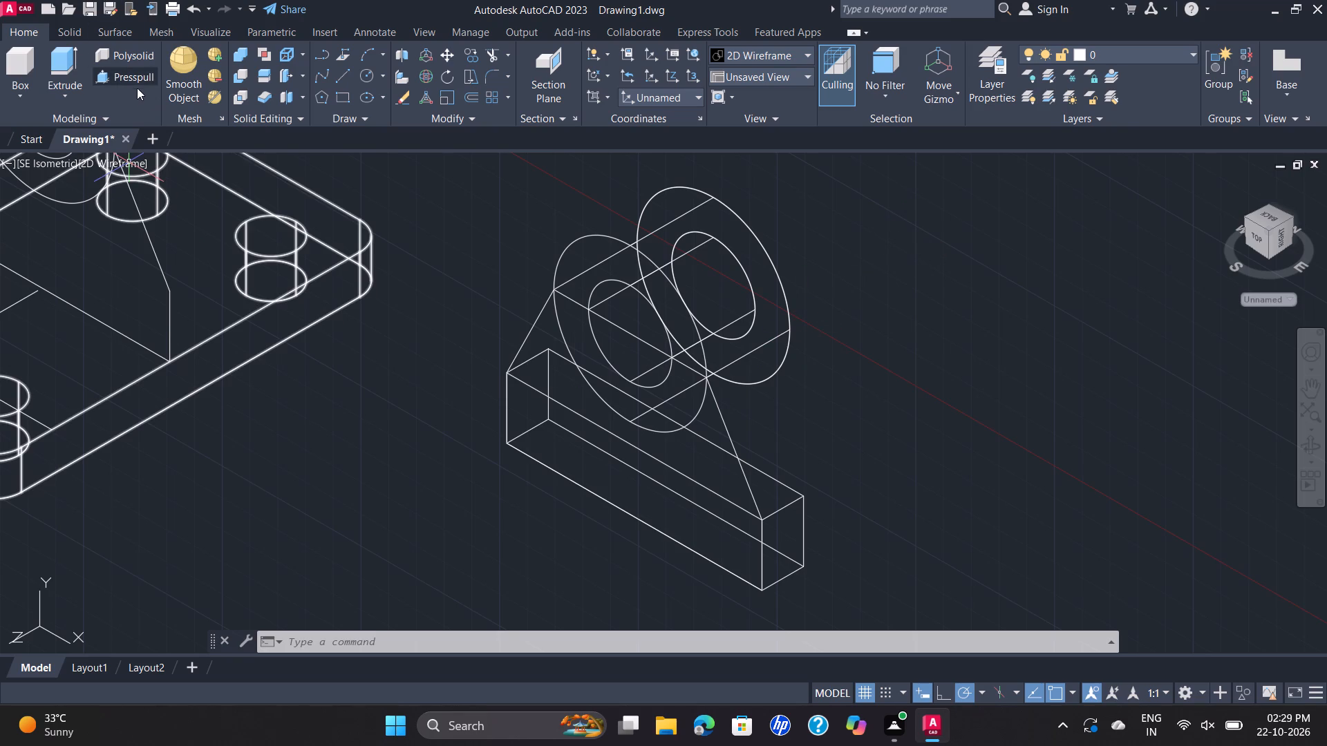
click(105, 75)
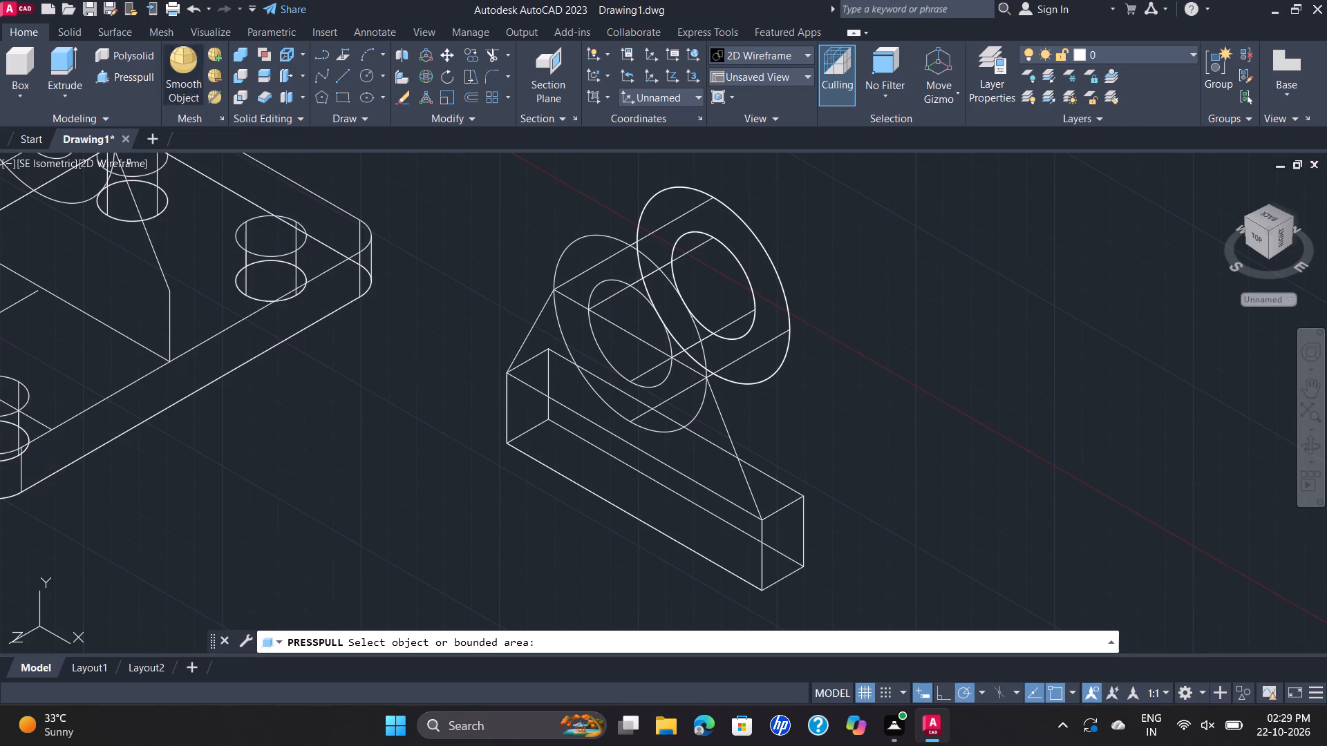
click(778, 498)
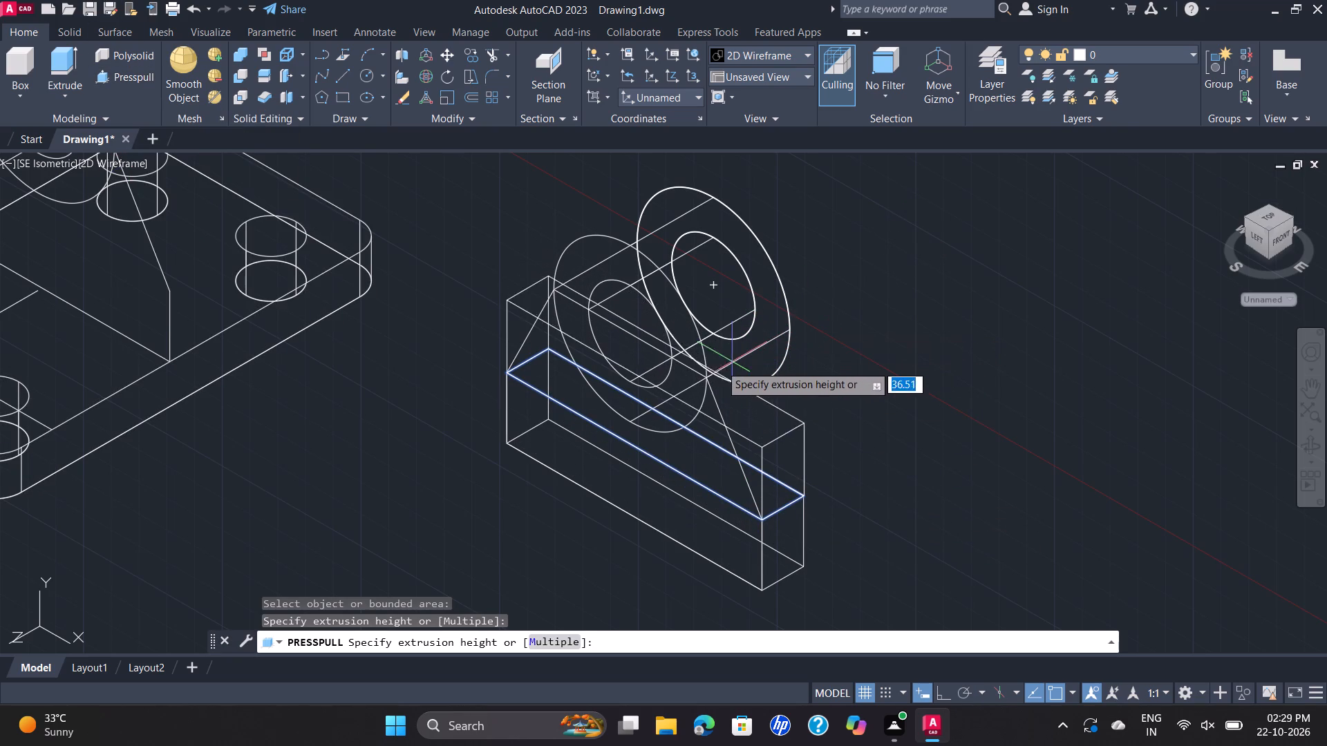
click(785, 327)
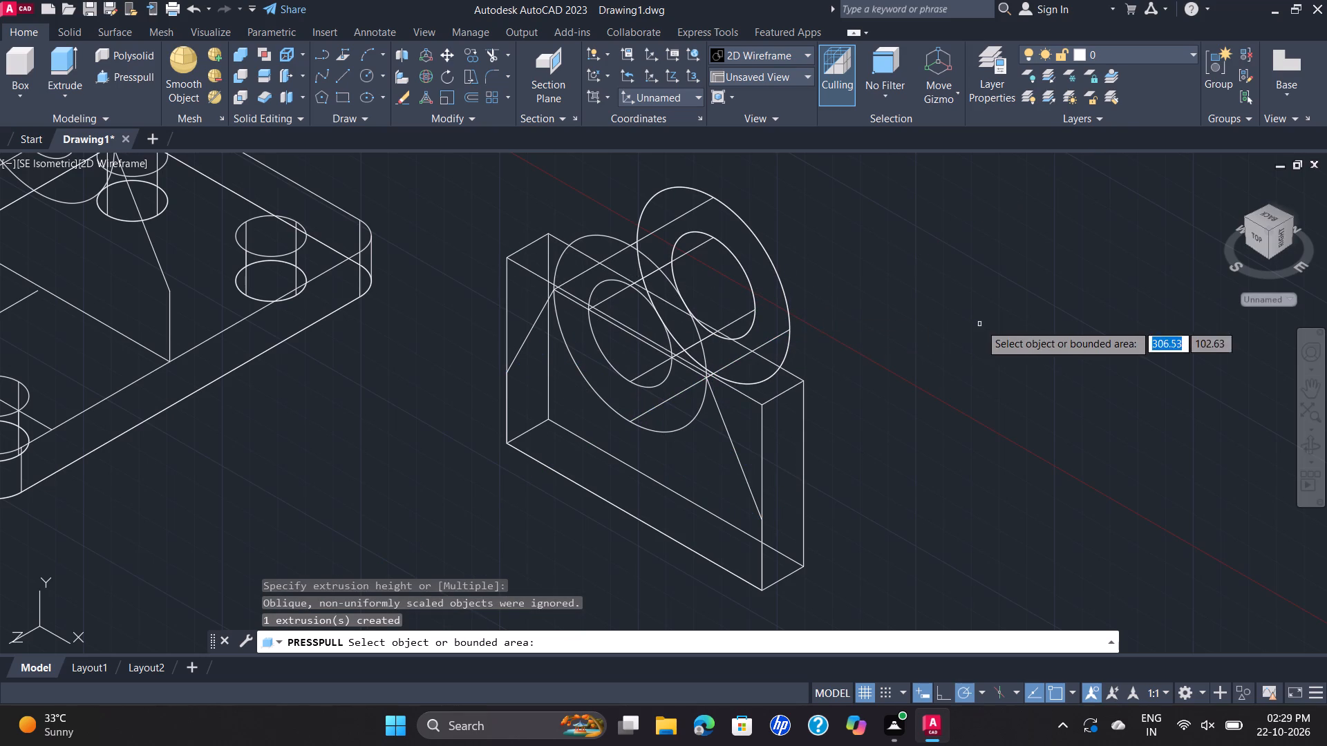
key(Escape)
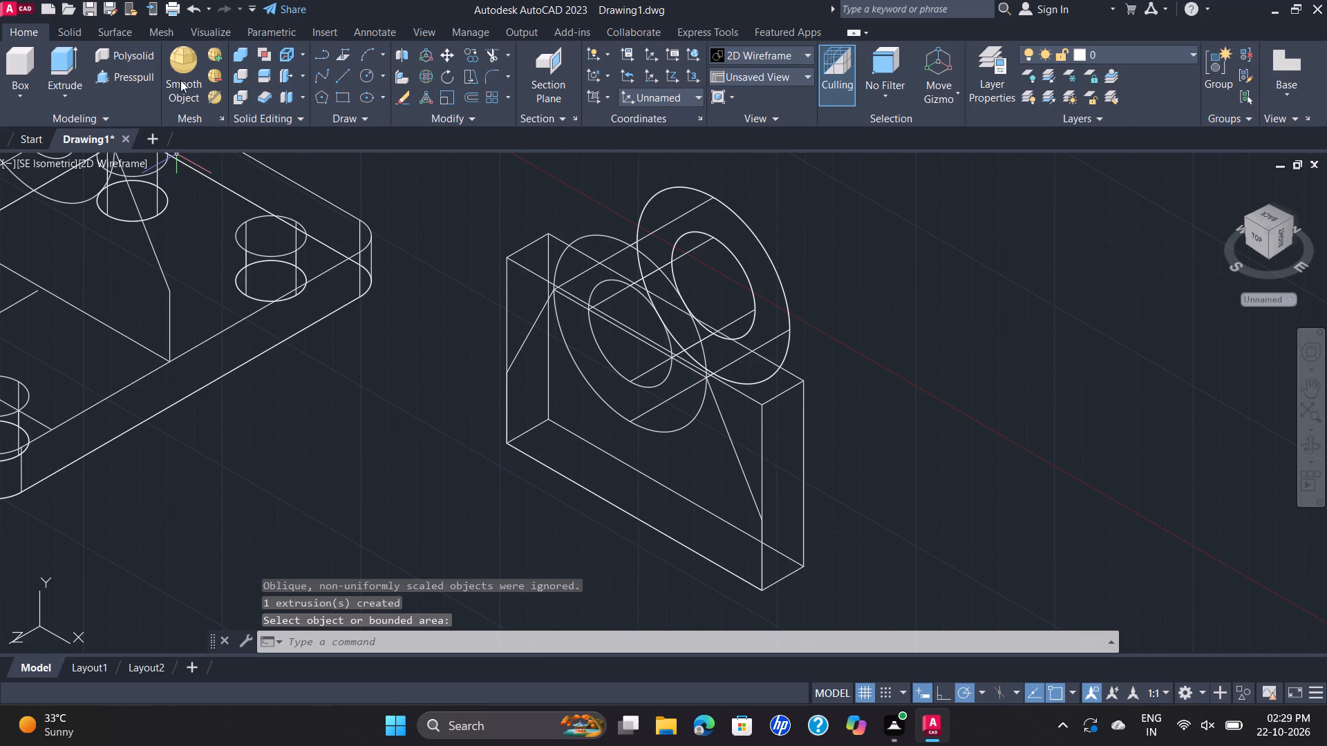
click(111, 84)
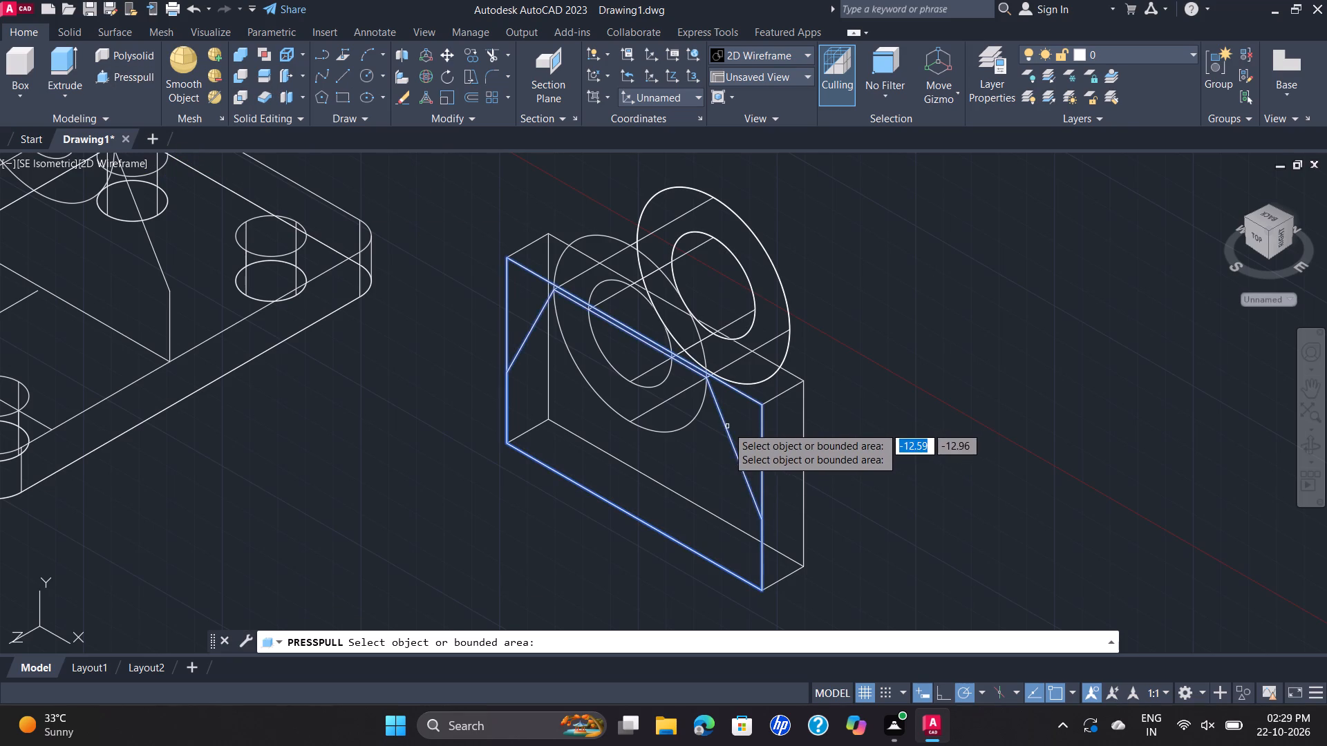
key(Escape)
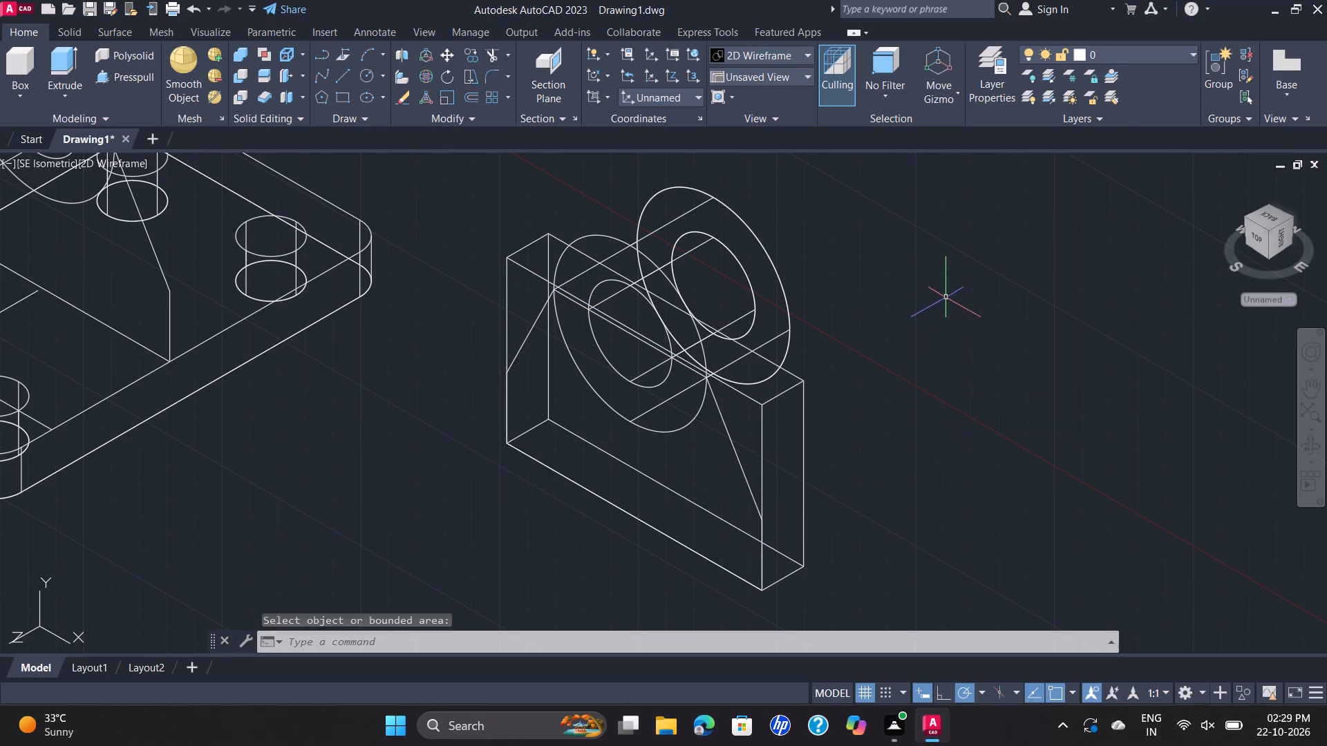
Union the raised block with the hollow cylinder, selecting all the objects of the separate rib assembly.
scroll(943, 296, down, 1)
drag(967, 245, 948, 240)
click(708, 446)
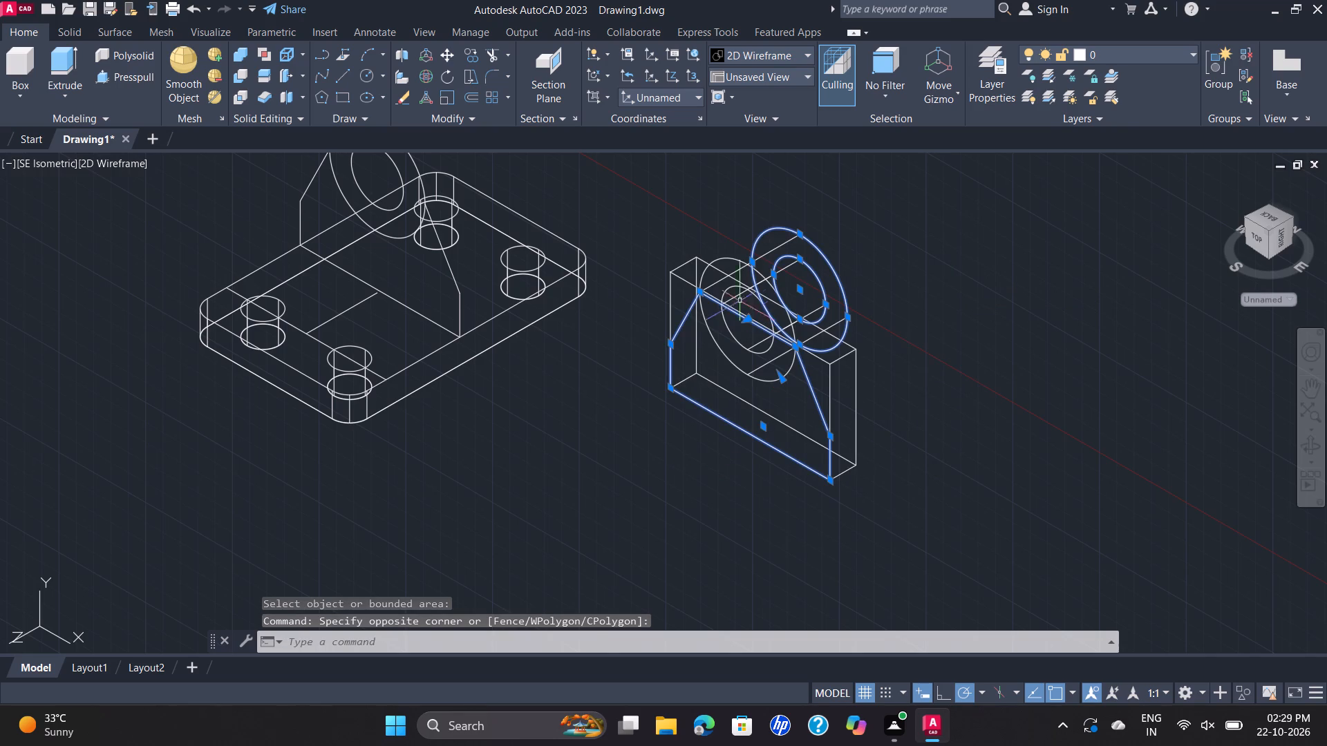
drag(1002, 170, 955, 186)
click(648, 410)
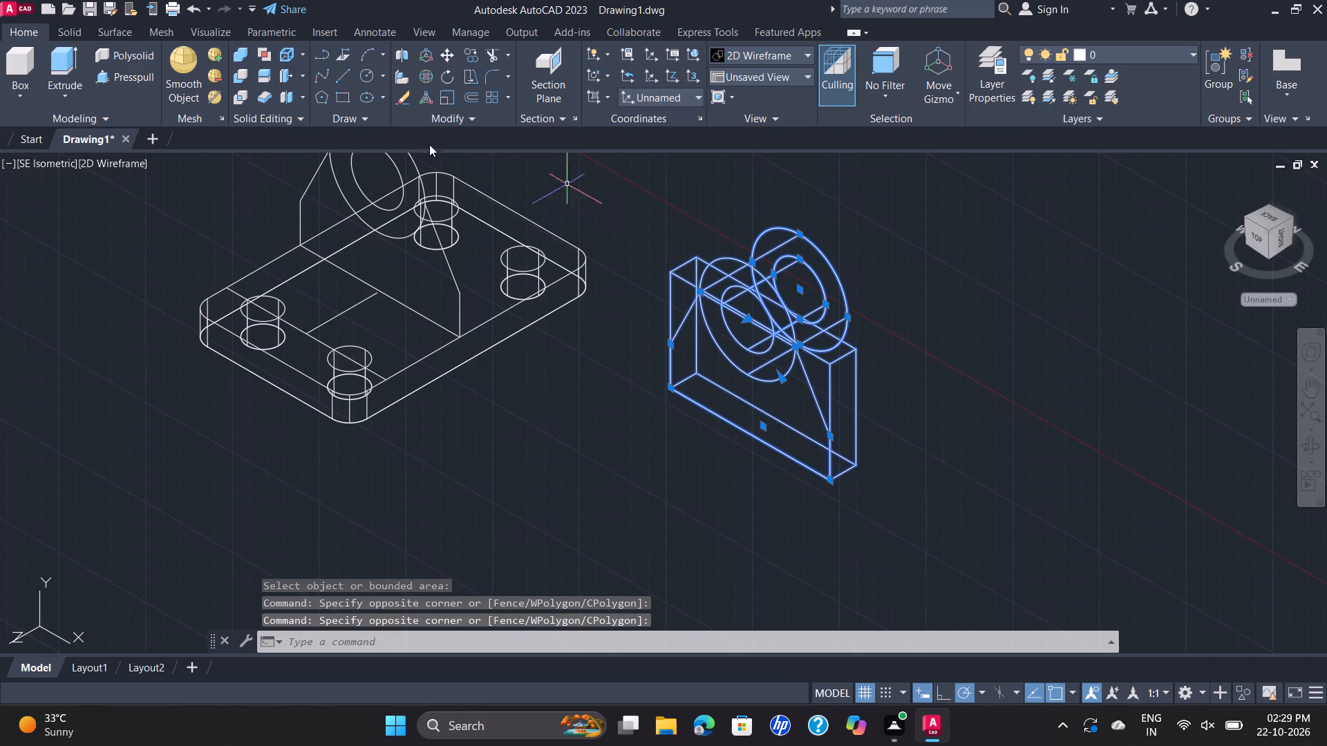
click(238, 52)
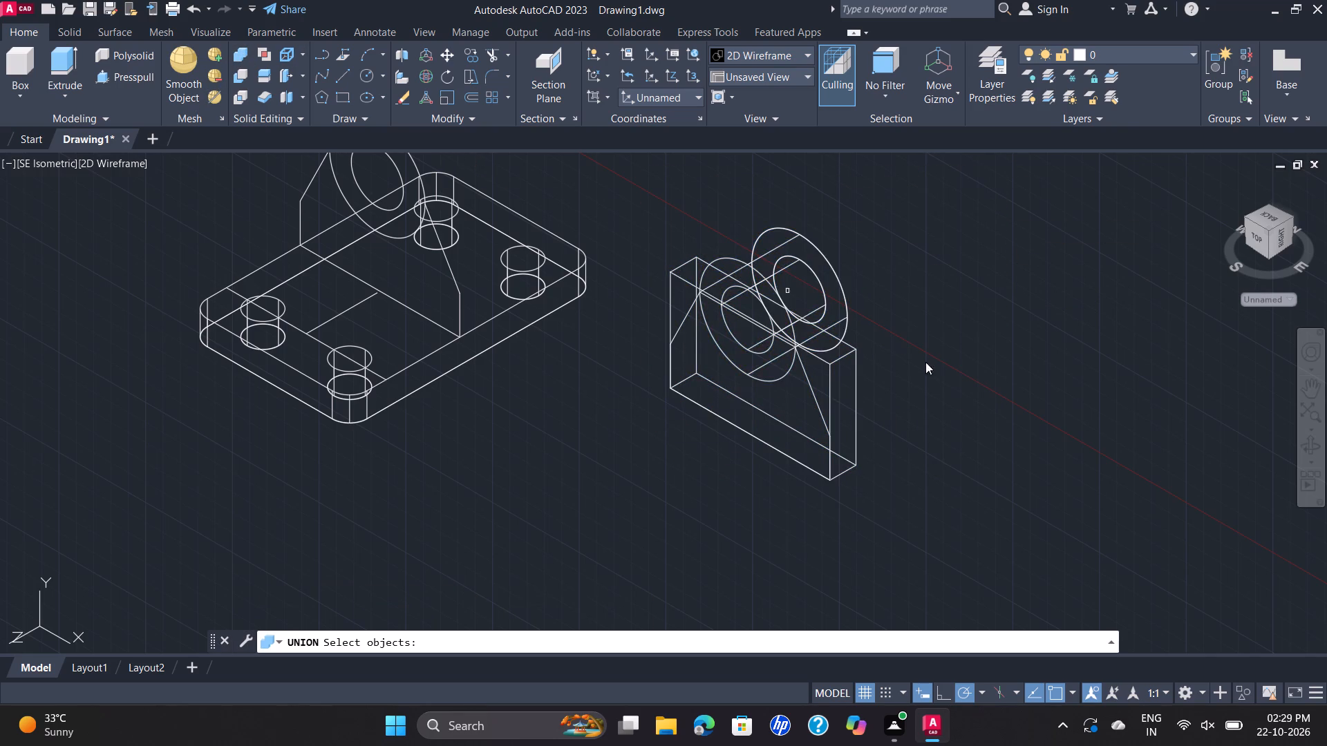
drag(914, 274, 905, 271)
click(661, 538)
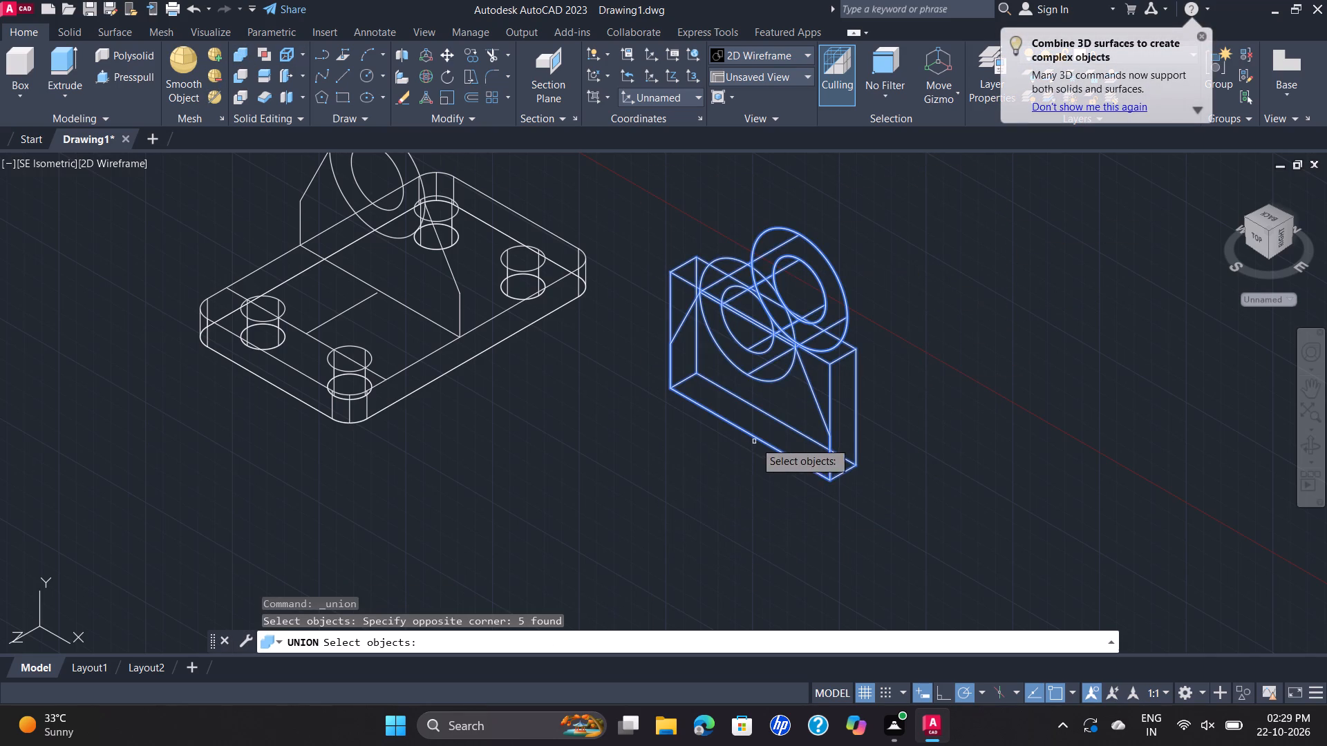
right_click(753, 443)
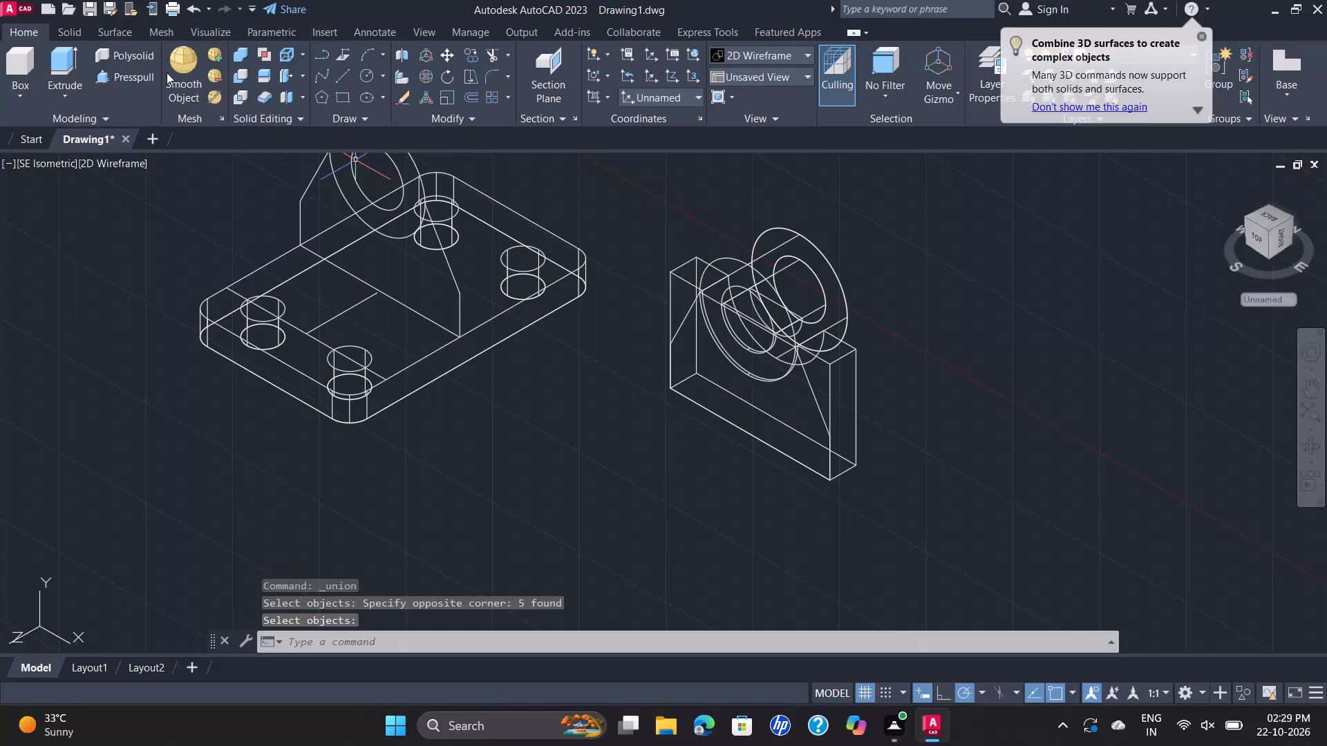
Set the visual style to Shades of Gray.
click(138, 167)
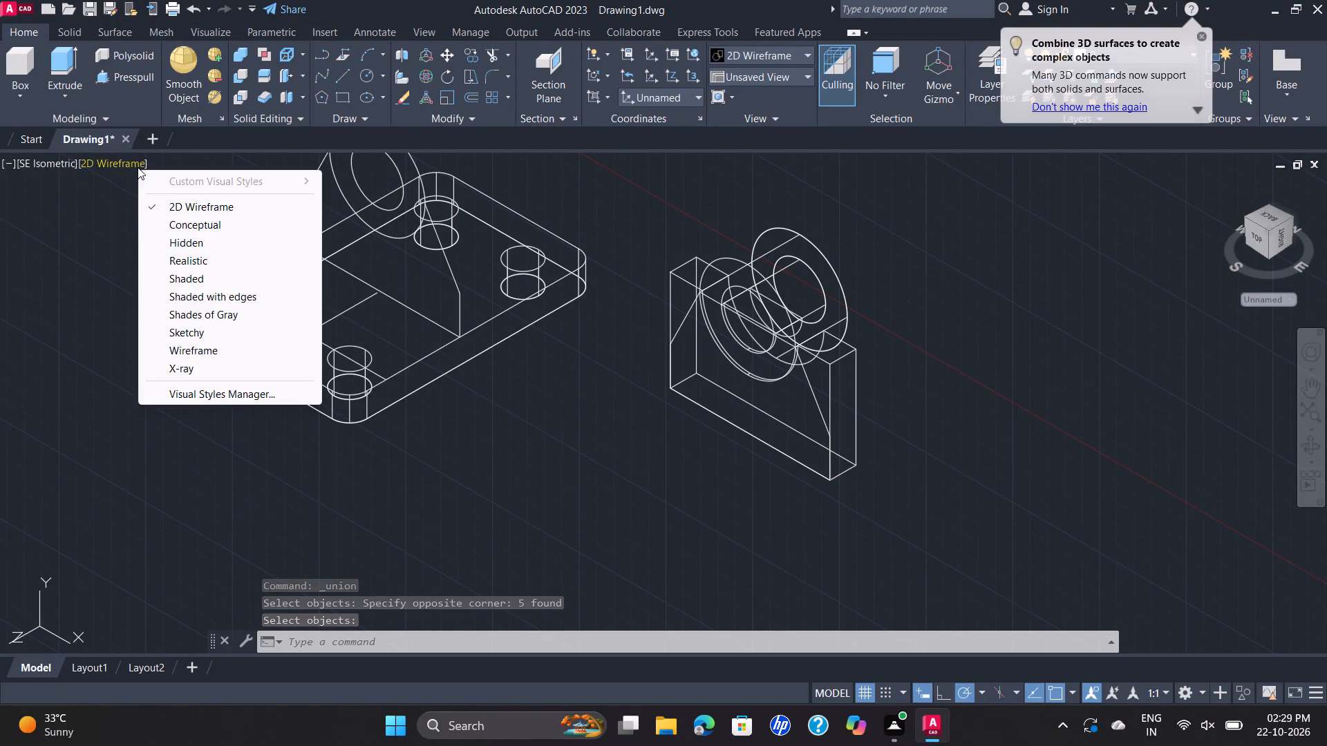
click(225, 314)
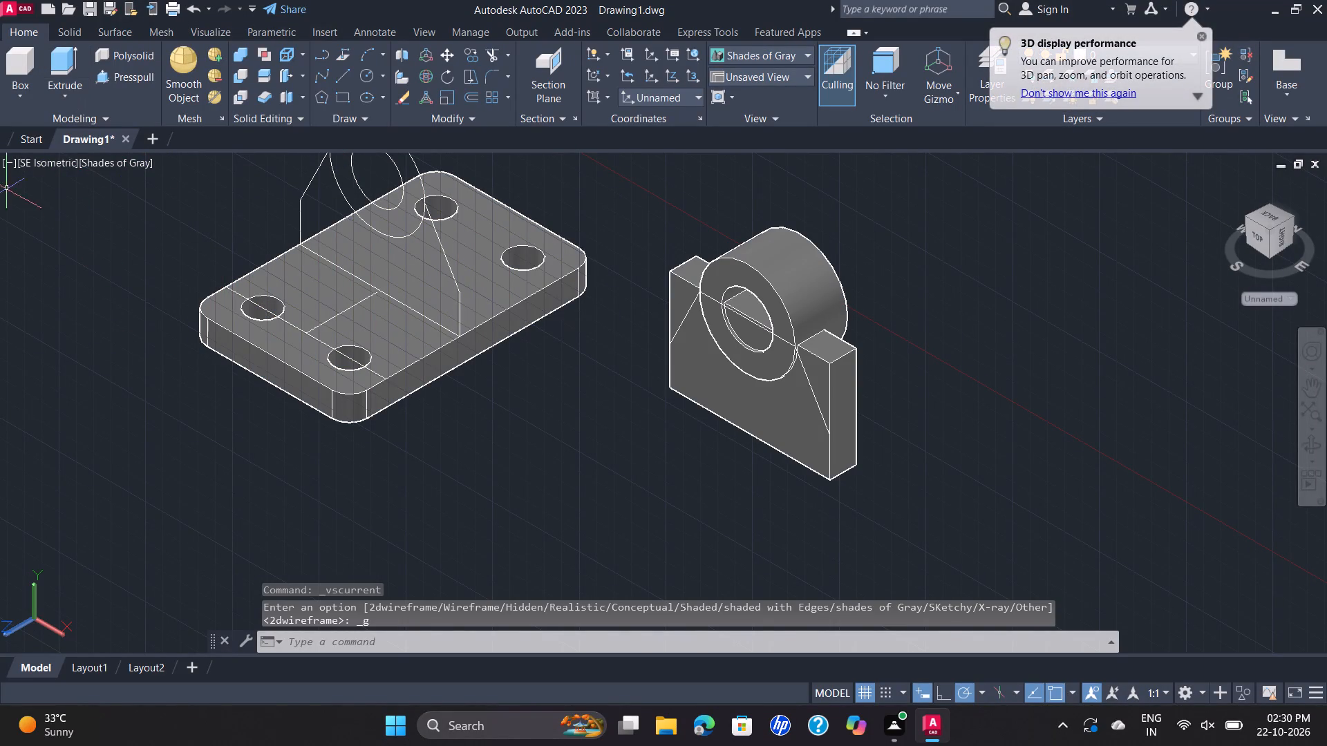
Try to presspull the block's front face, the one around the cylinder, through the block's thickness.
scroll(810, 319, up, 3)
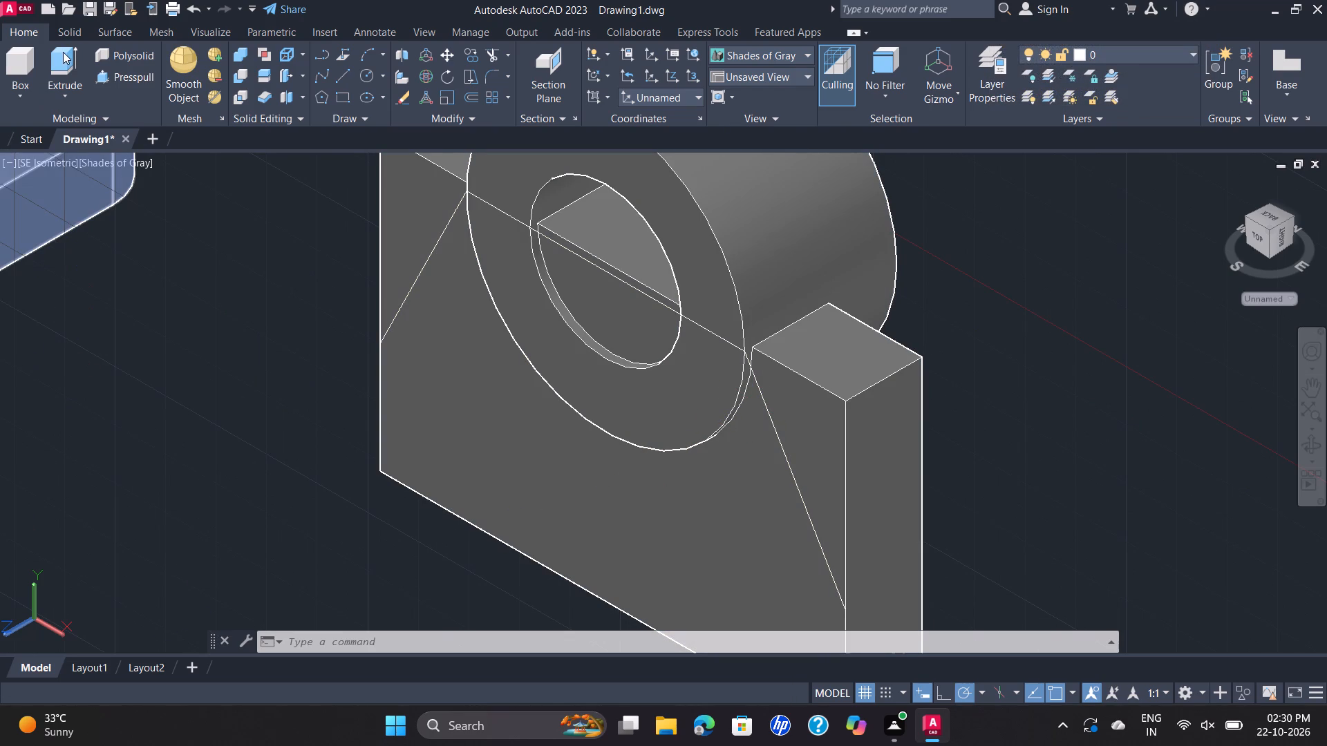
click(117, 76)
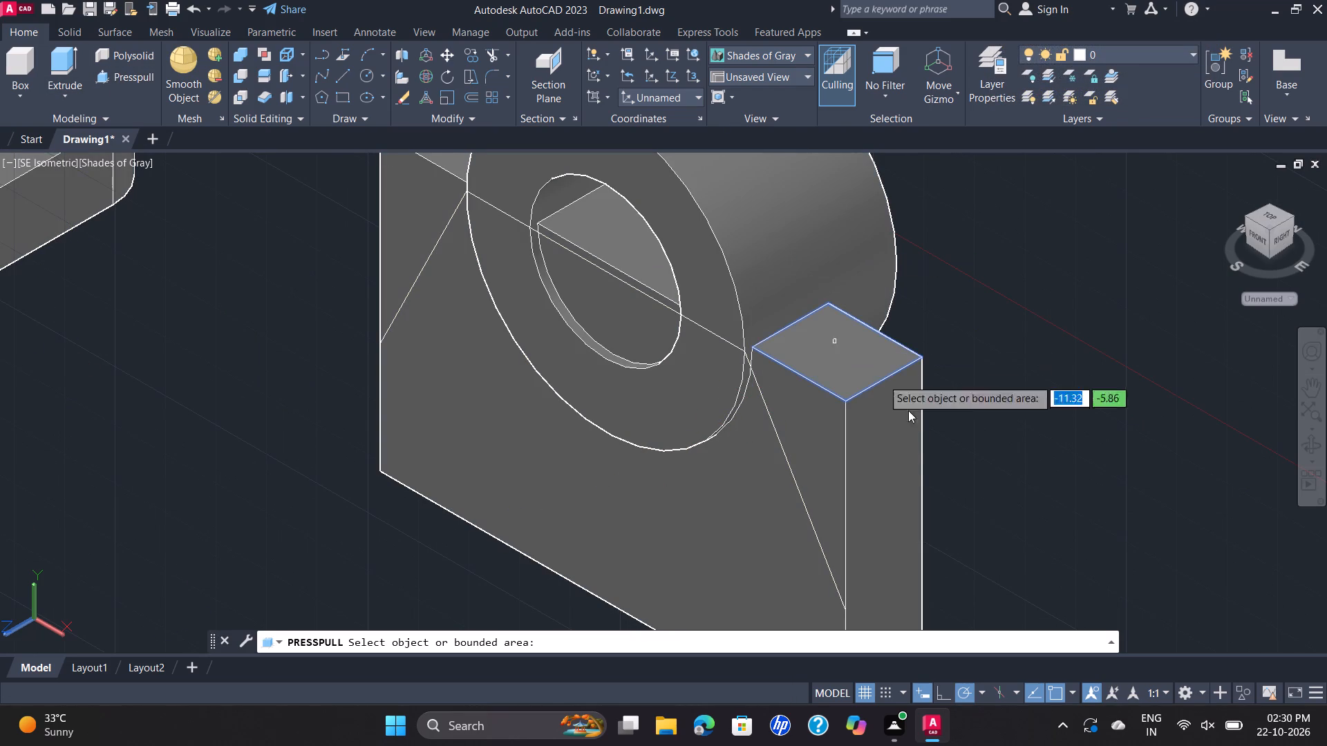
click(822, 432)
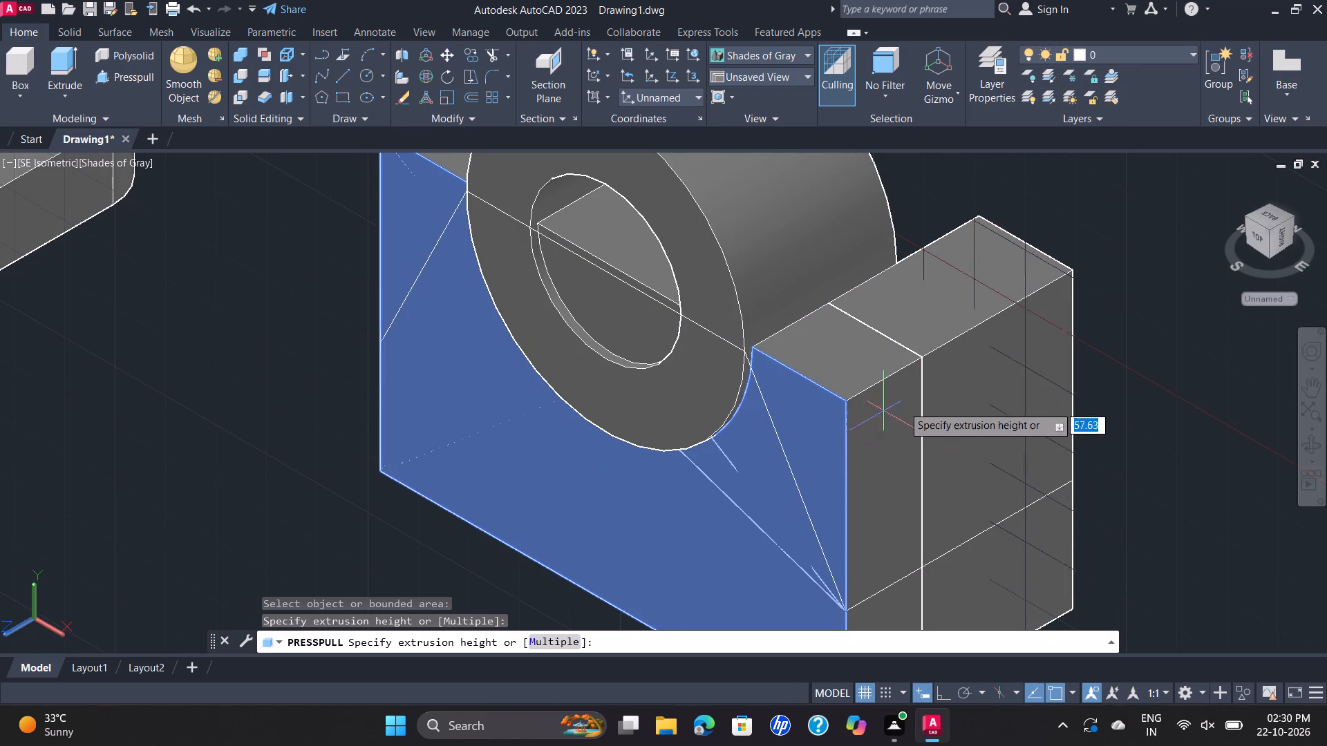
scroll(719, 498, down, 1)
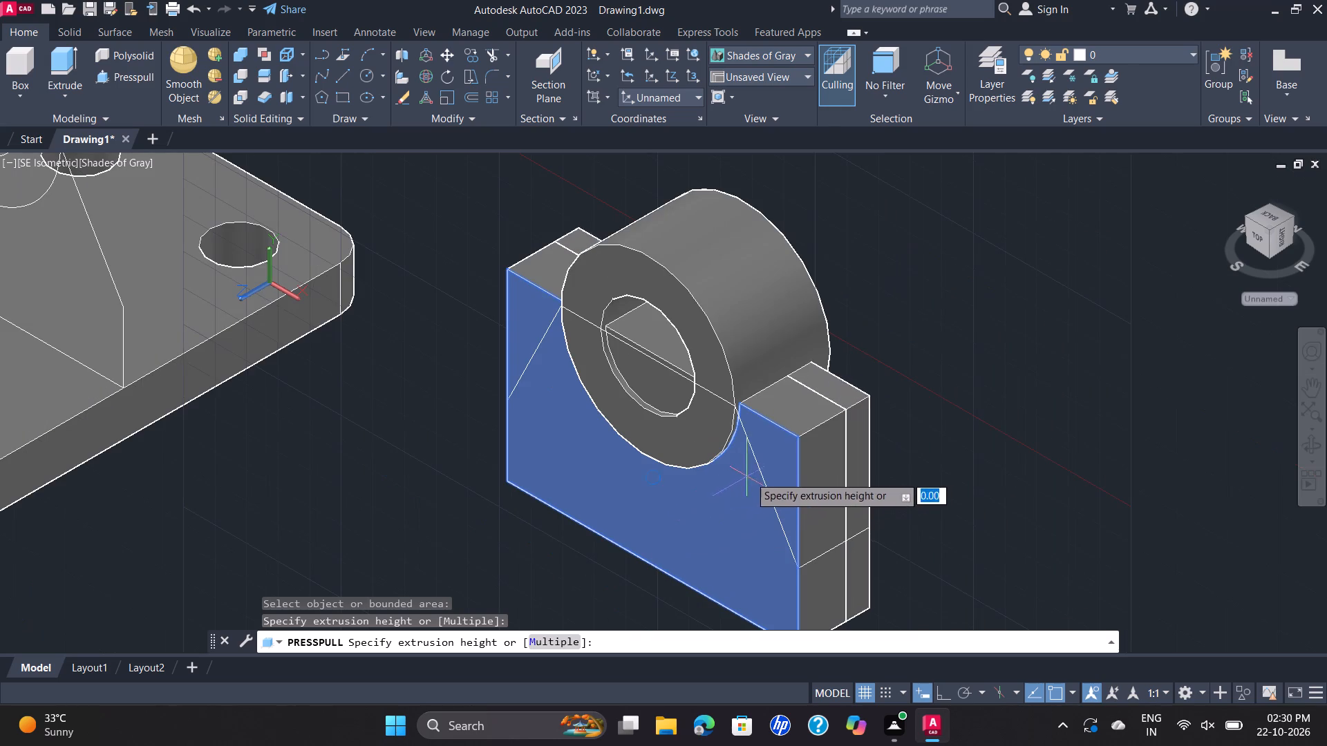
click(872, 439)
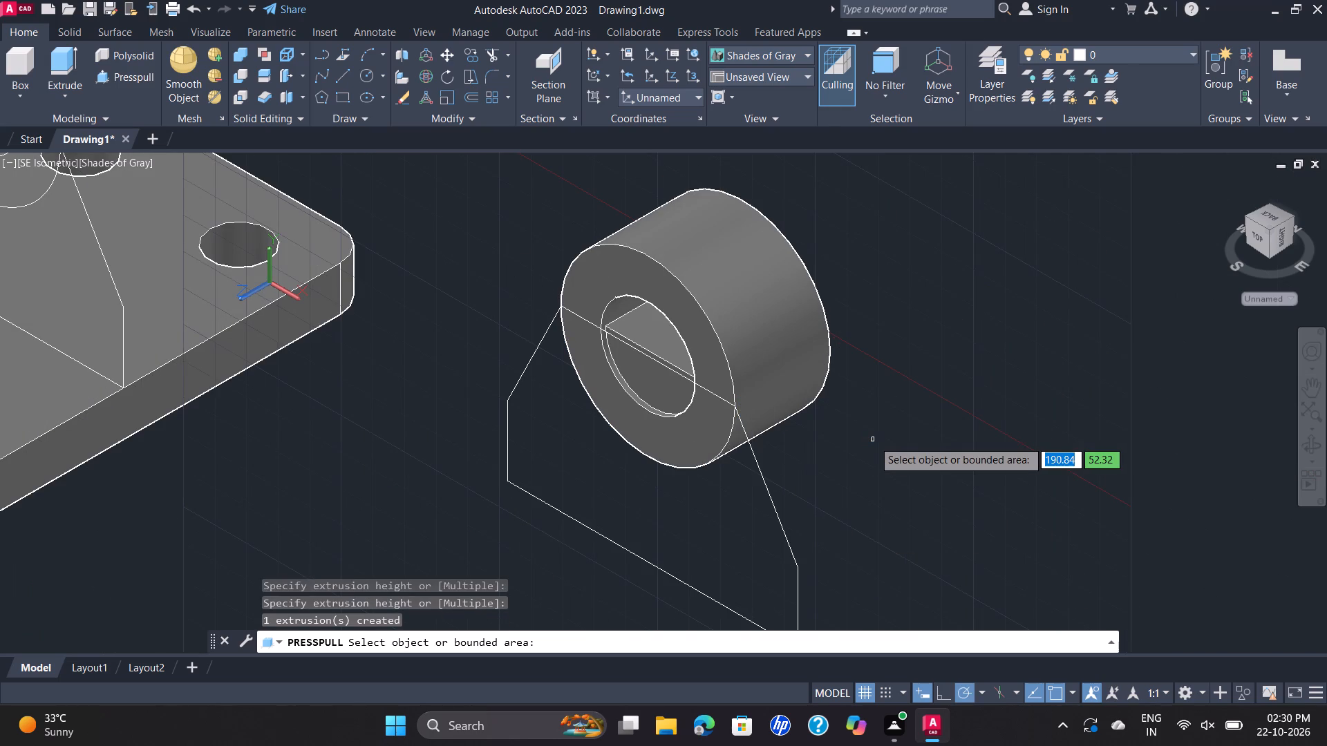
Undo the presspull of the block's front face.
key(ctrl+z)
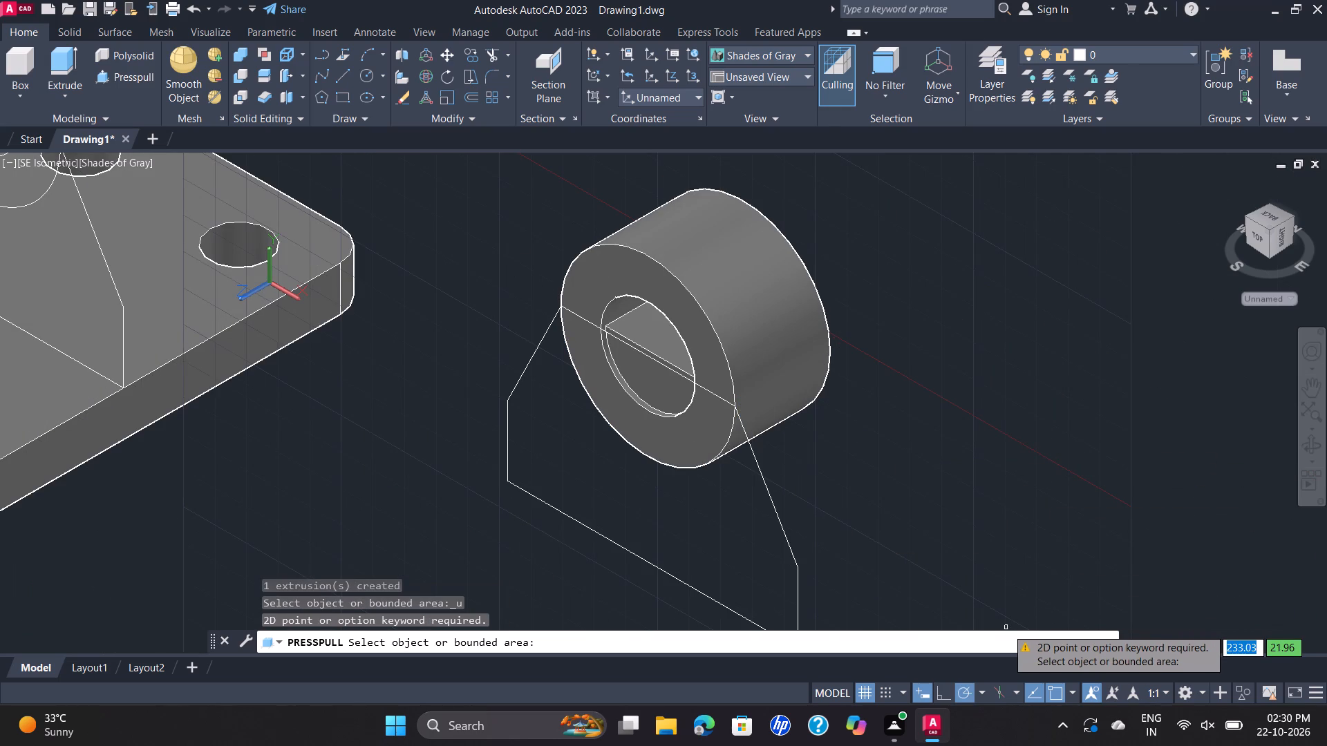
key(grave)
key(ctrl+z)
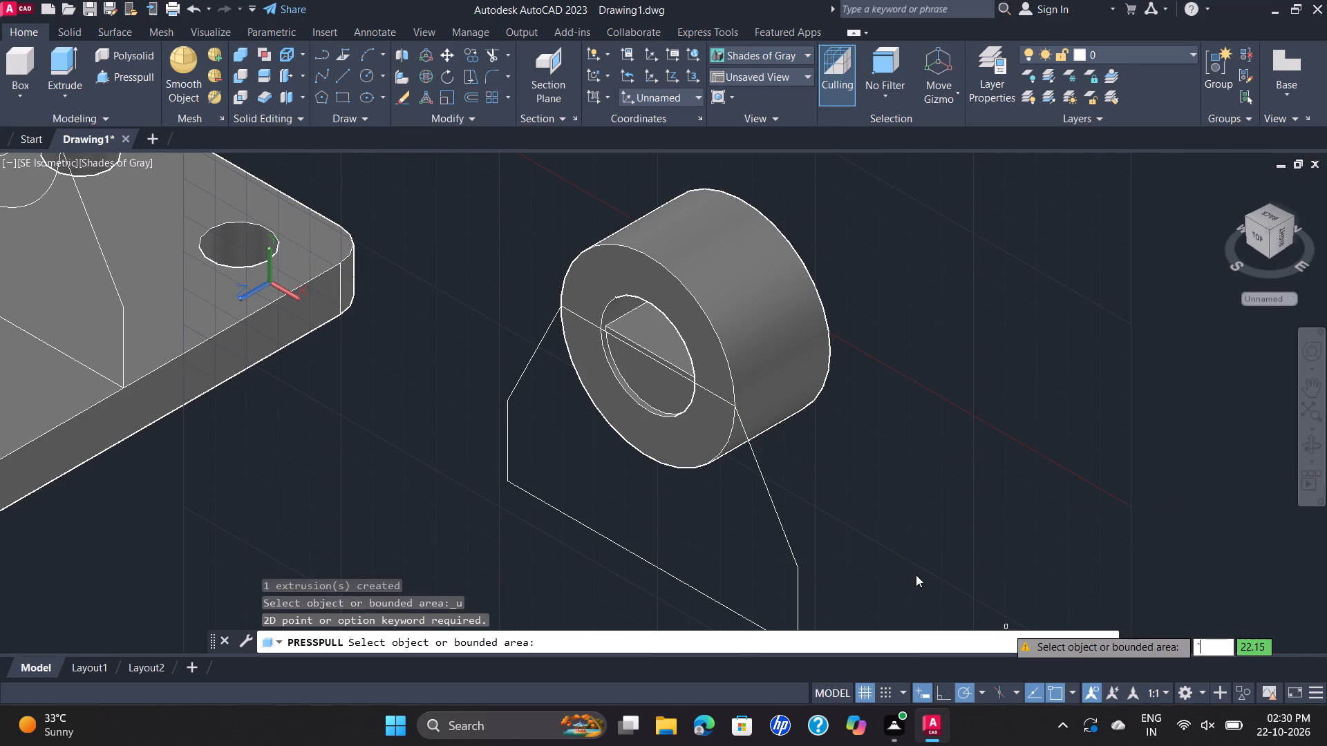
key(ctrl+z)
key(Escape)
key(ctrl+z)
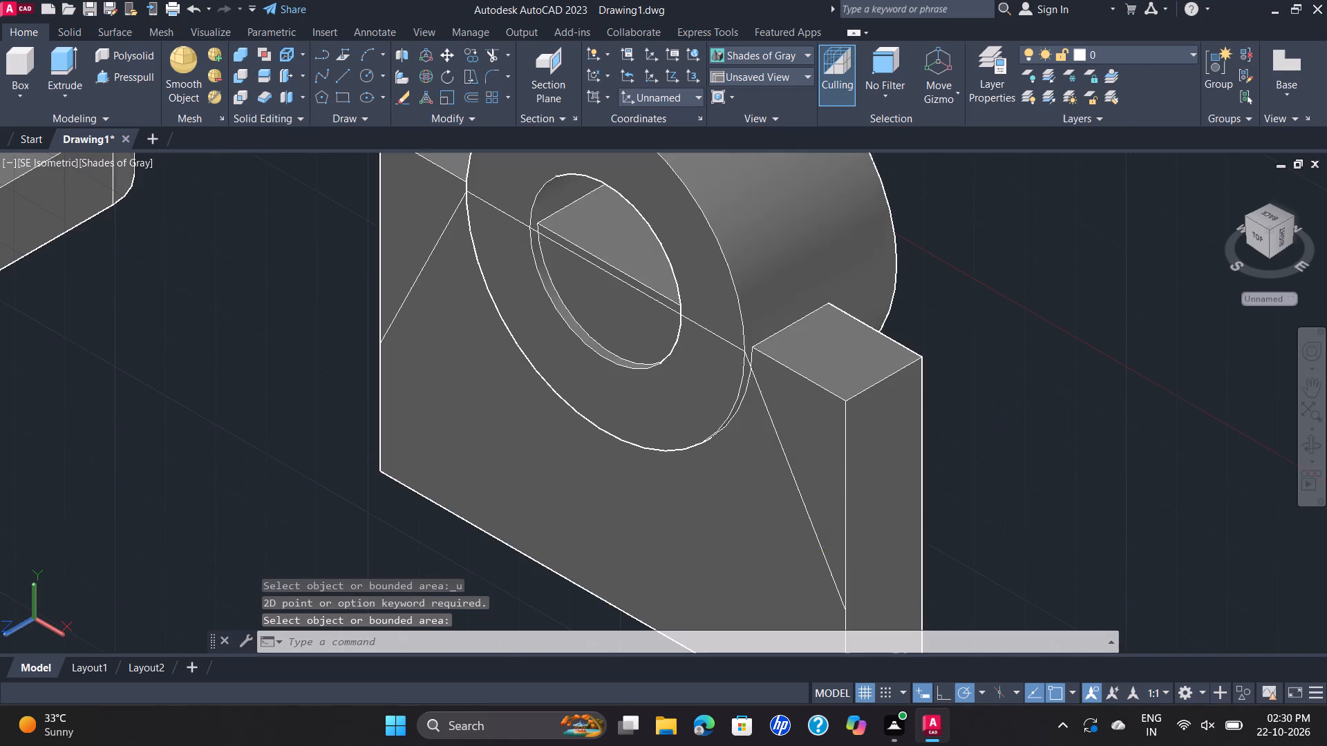
Draw a line on the block's front face from the +X top corner beside the cylinder to the slanted line's lower end.
scroll(822, 432, down, 1)
scroll(836, 438, up, 1)
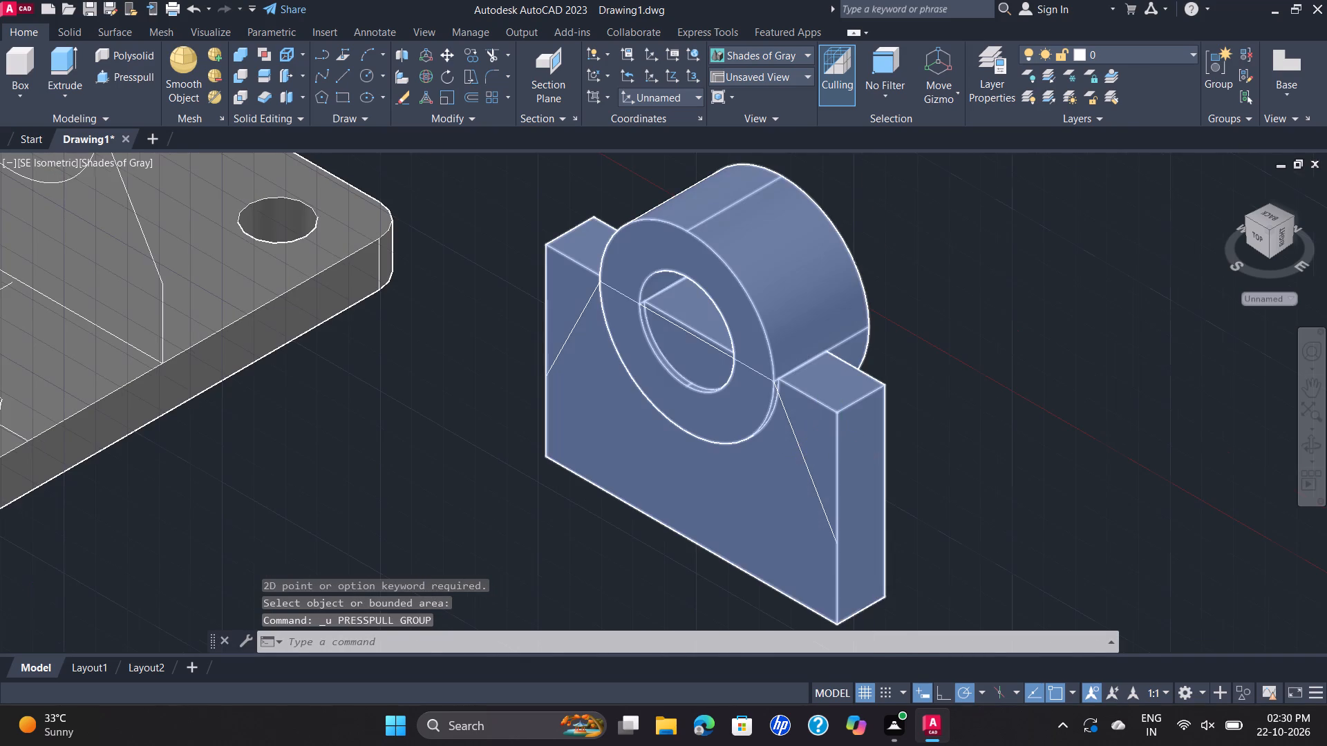
scroll(762, 362, up, 2)
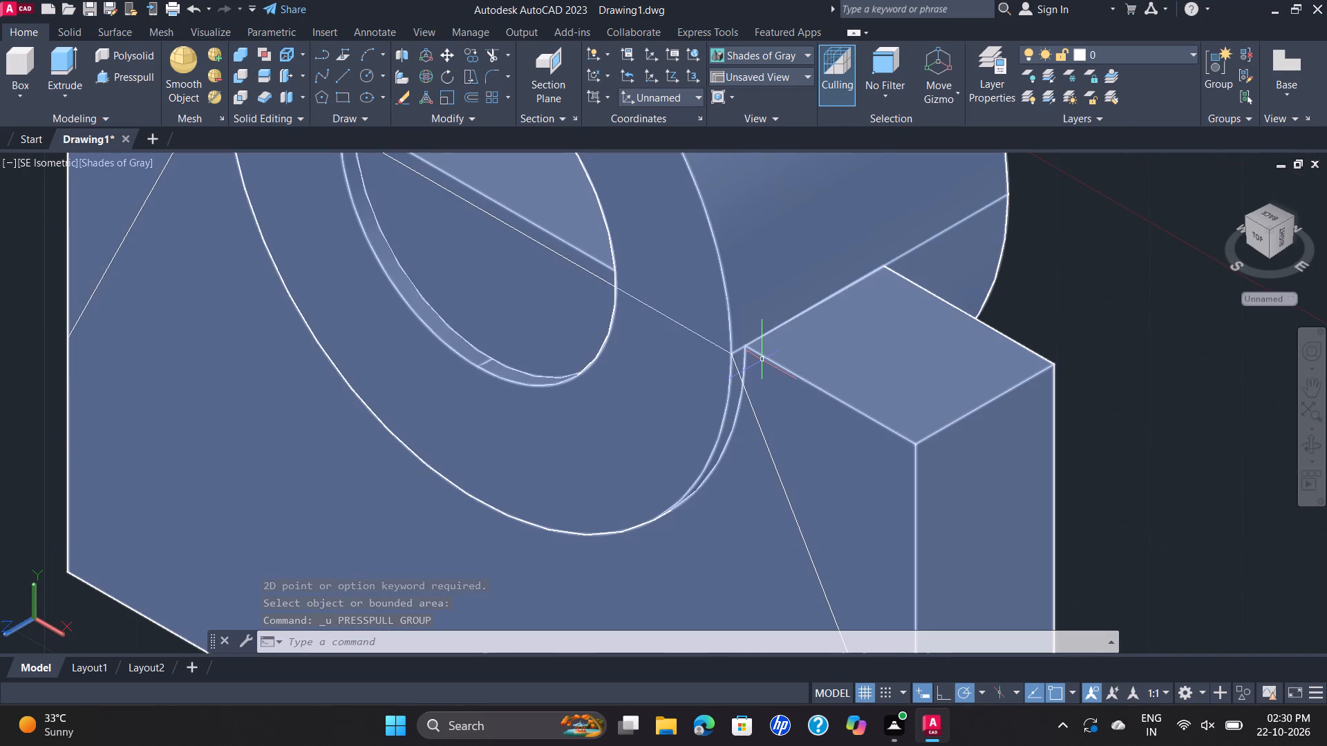
scroll(762, 360, down, 1)
scroll(827, 401, down, 1)
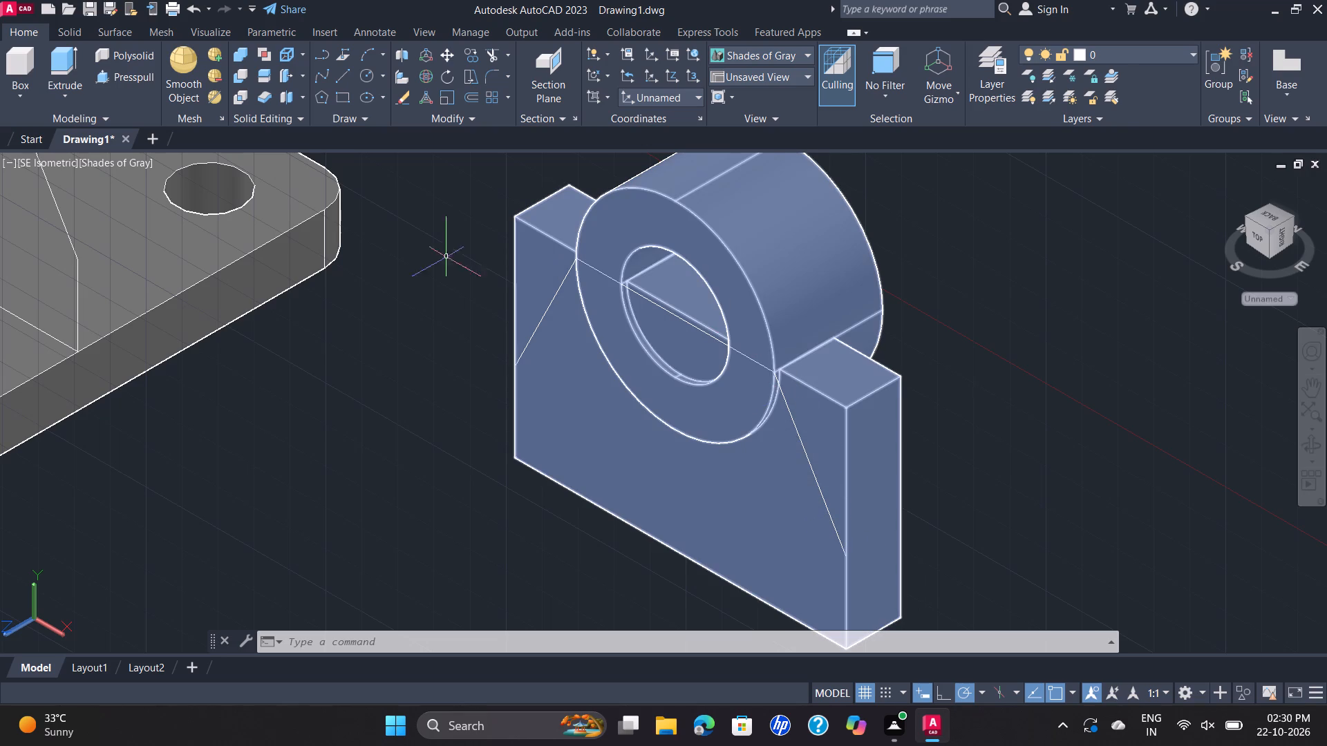
click(339, 82)
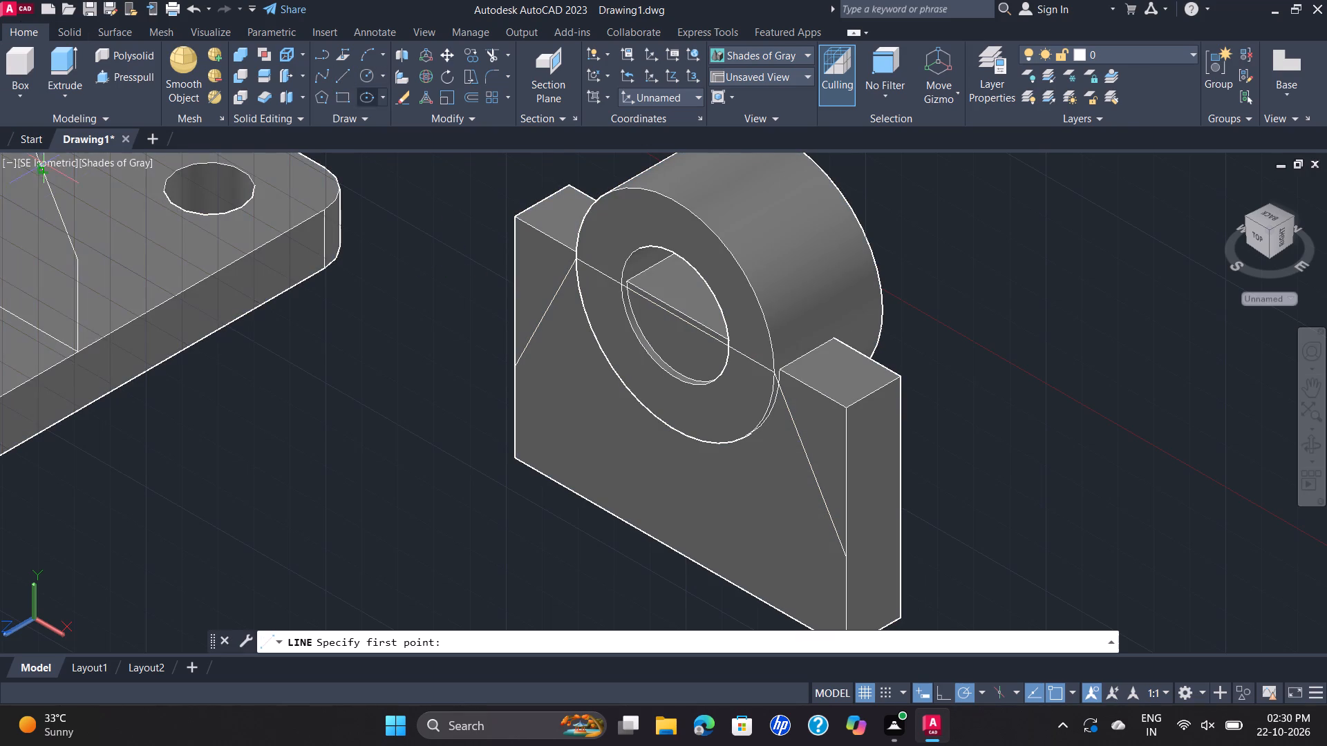
scroll(831, 430, up, 1)
click(769, 357)
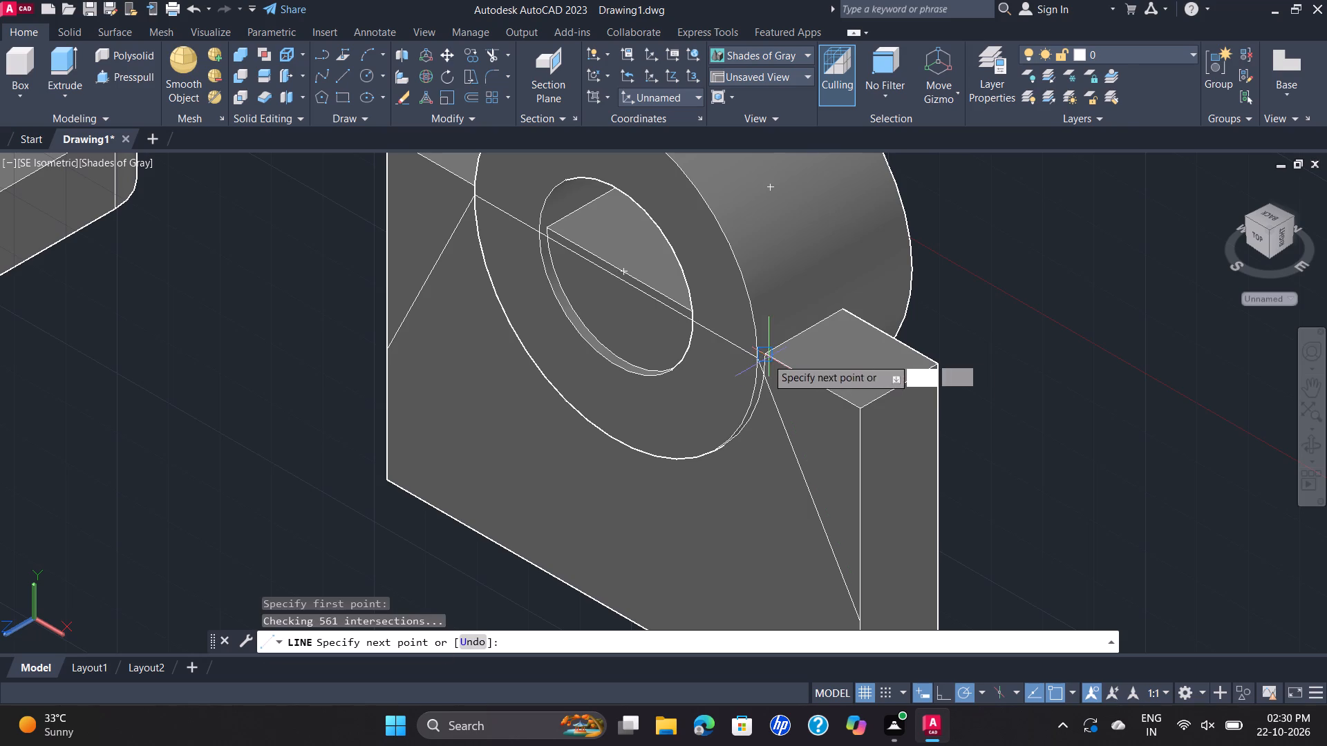
click(859, 622)
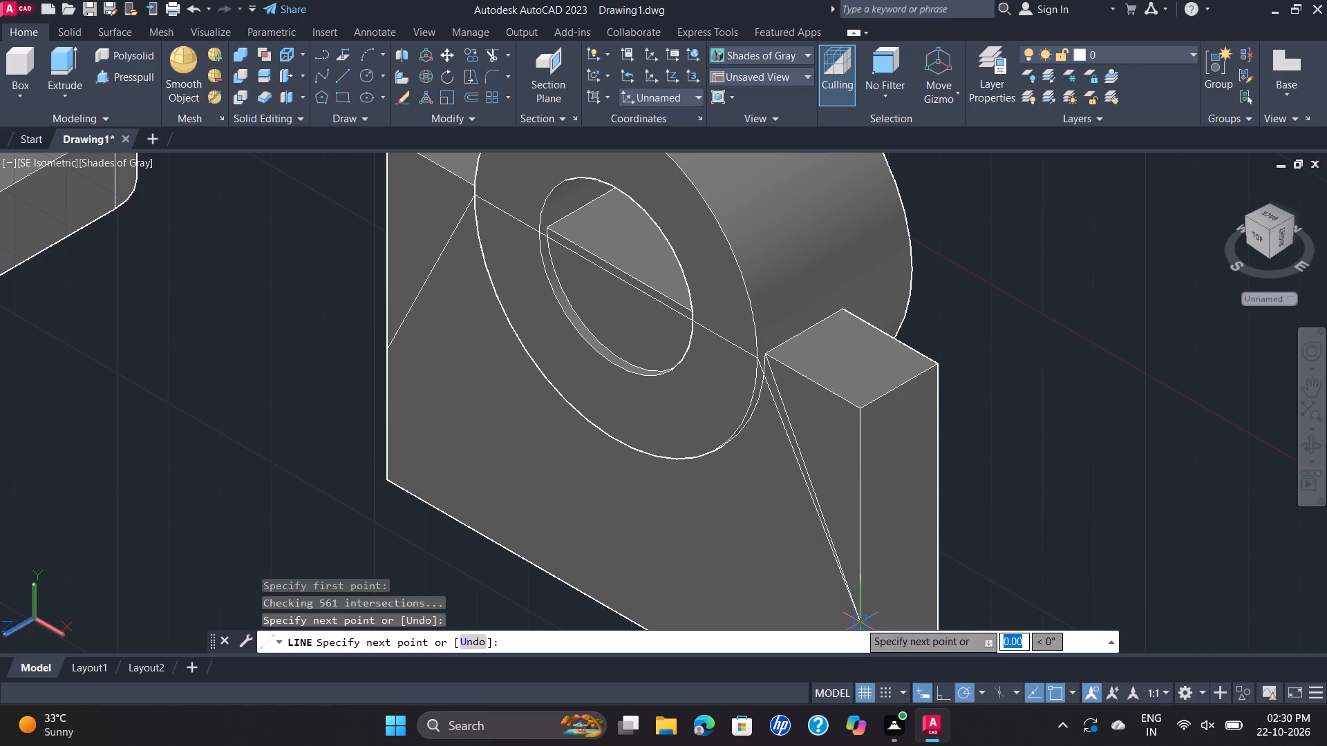
scroll(939, 536, down, 2)
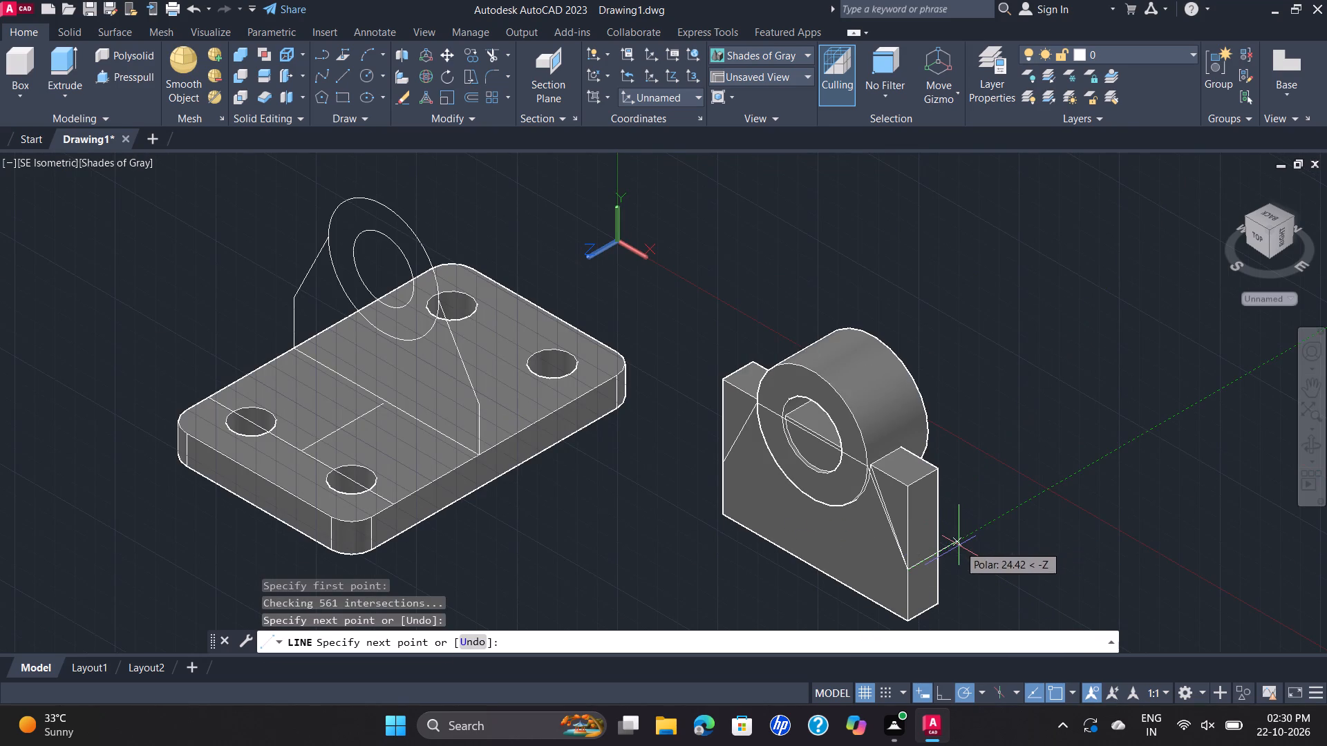
key(Escape)
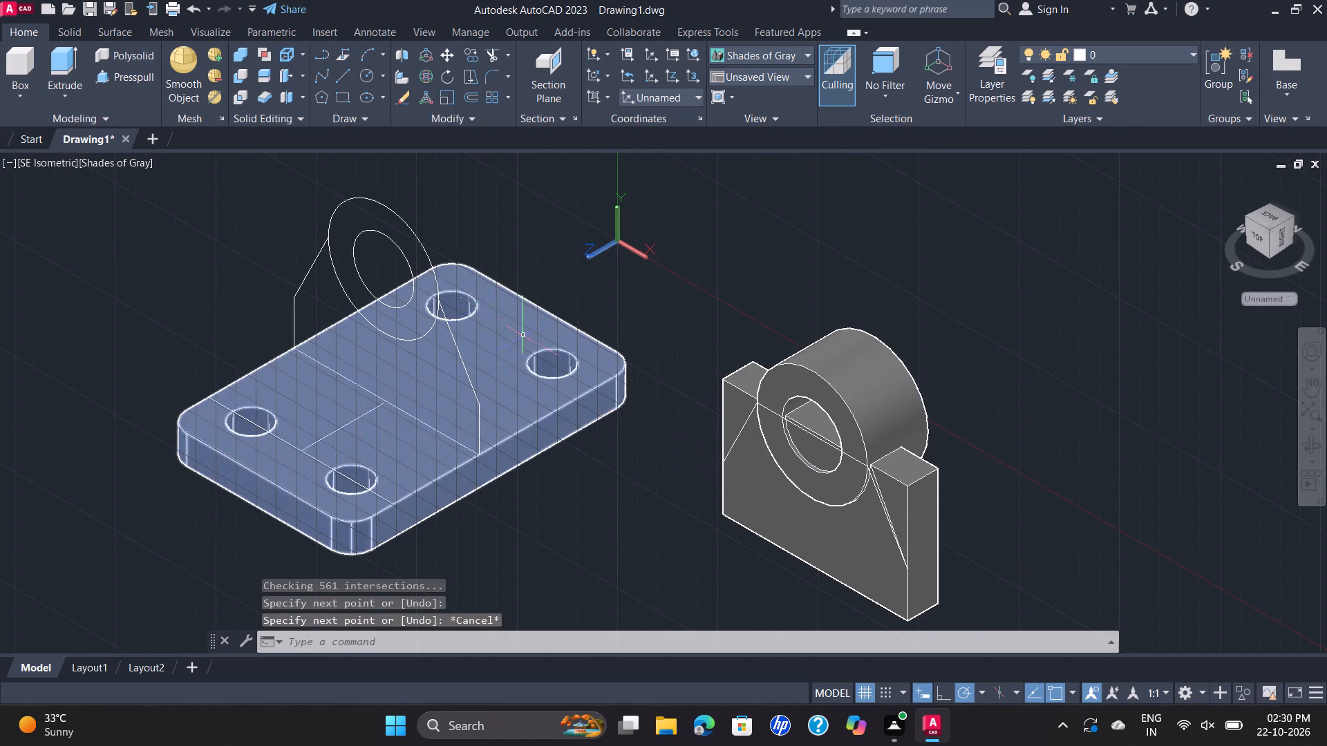
Presspull the triangular area at the block's +X upper corner back through the full thickness to cut it away.
click(135, 73)
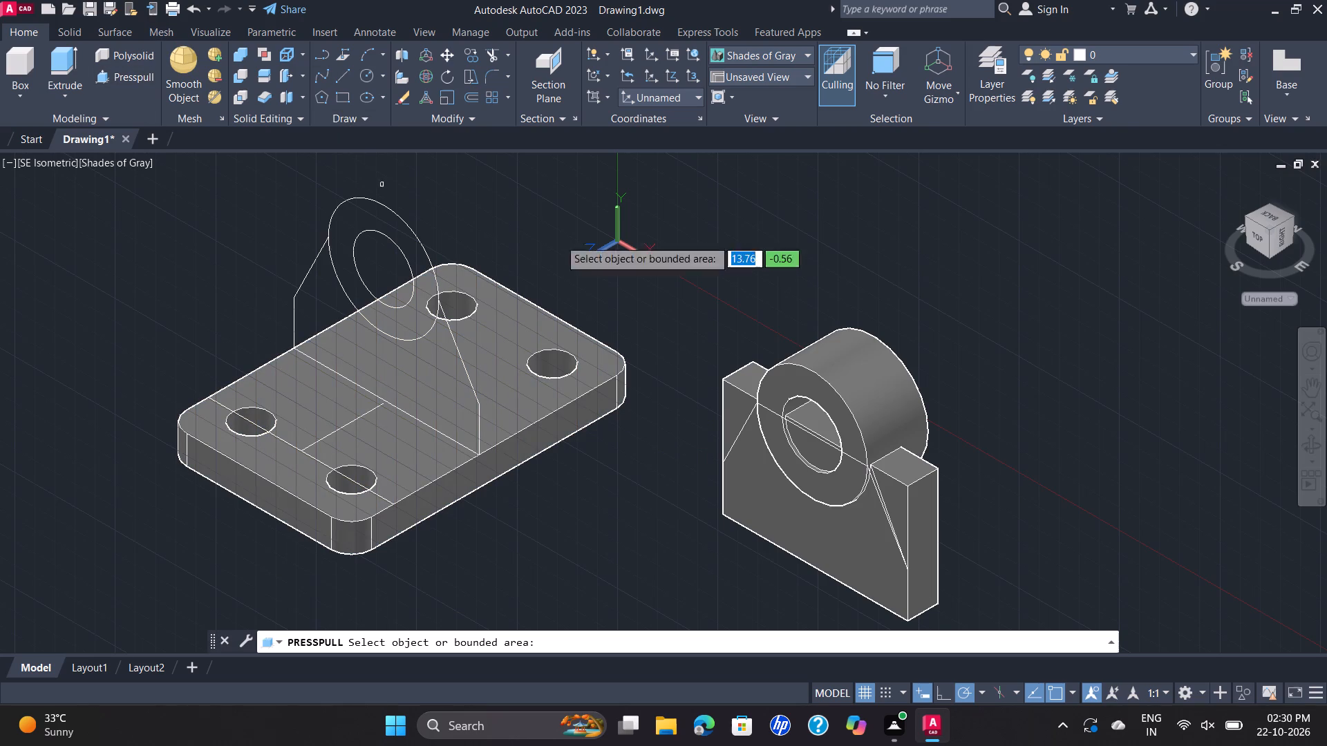
click(902, 493)
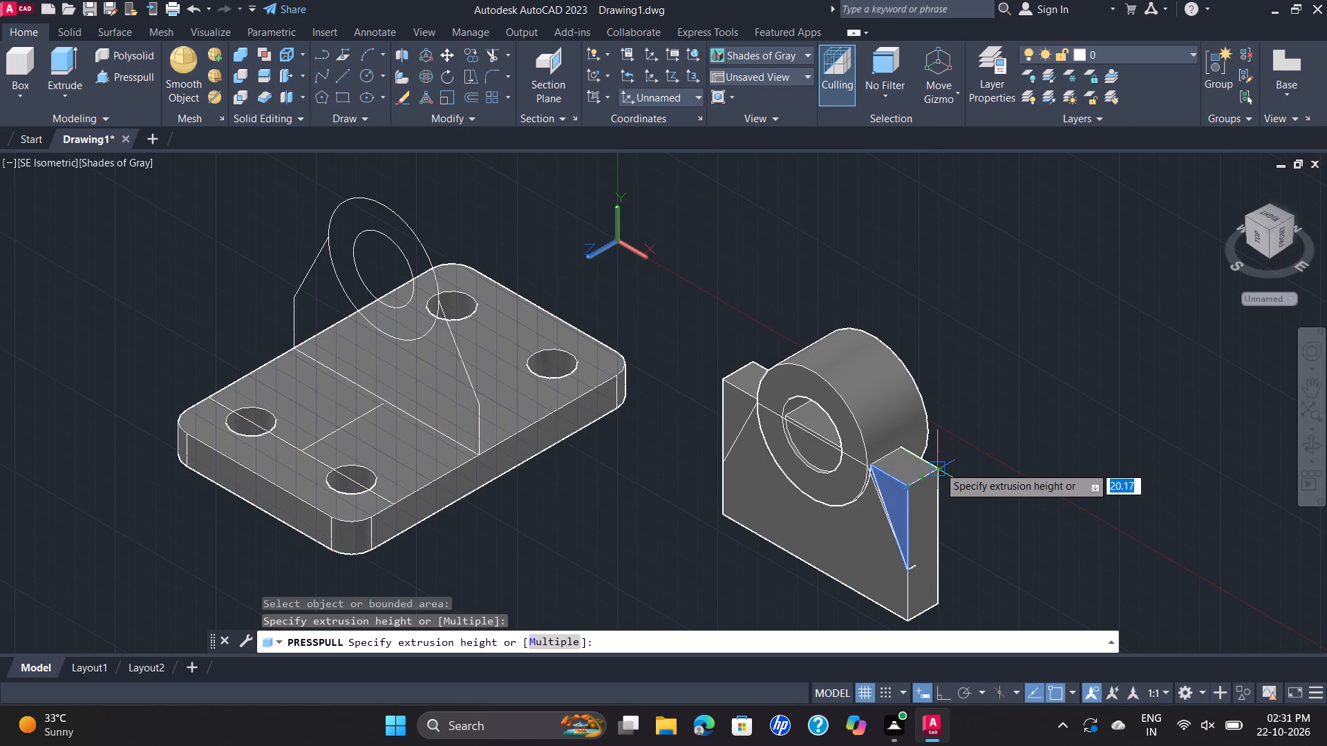
click(939, 466)
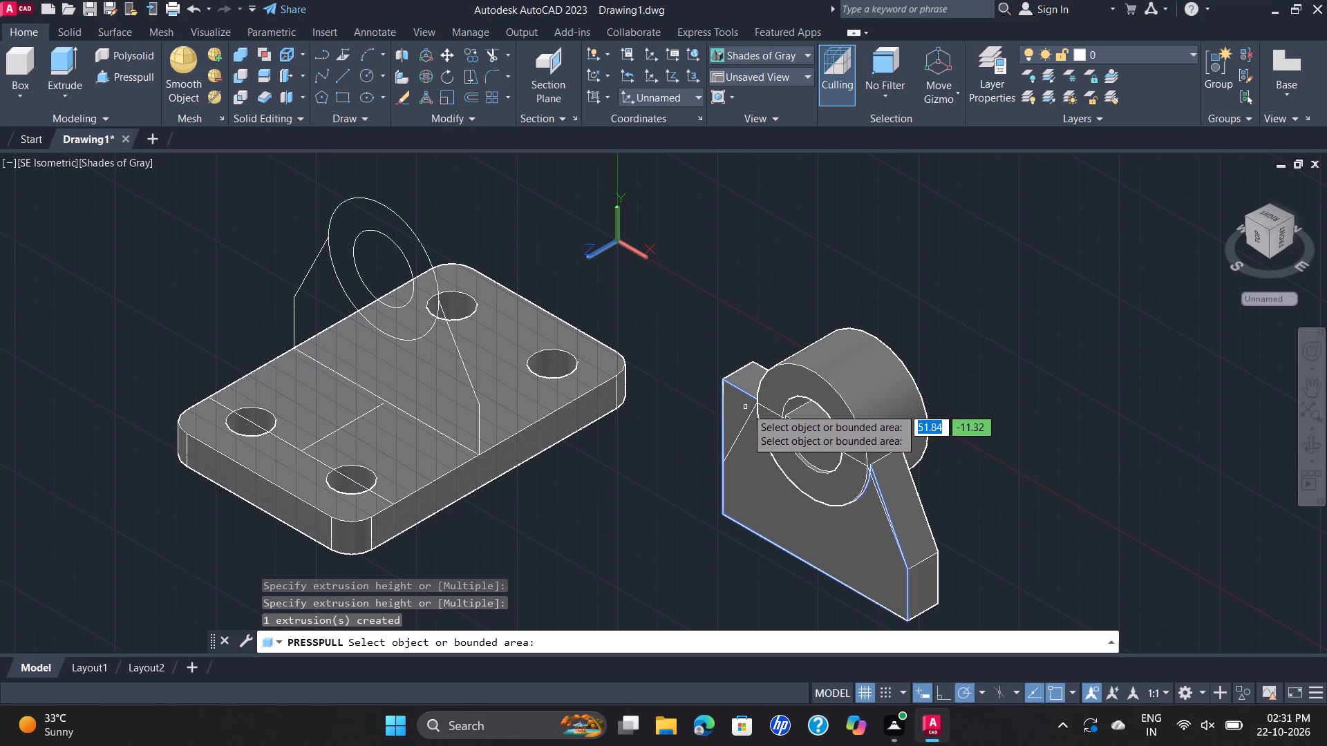
key(Escape)
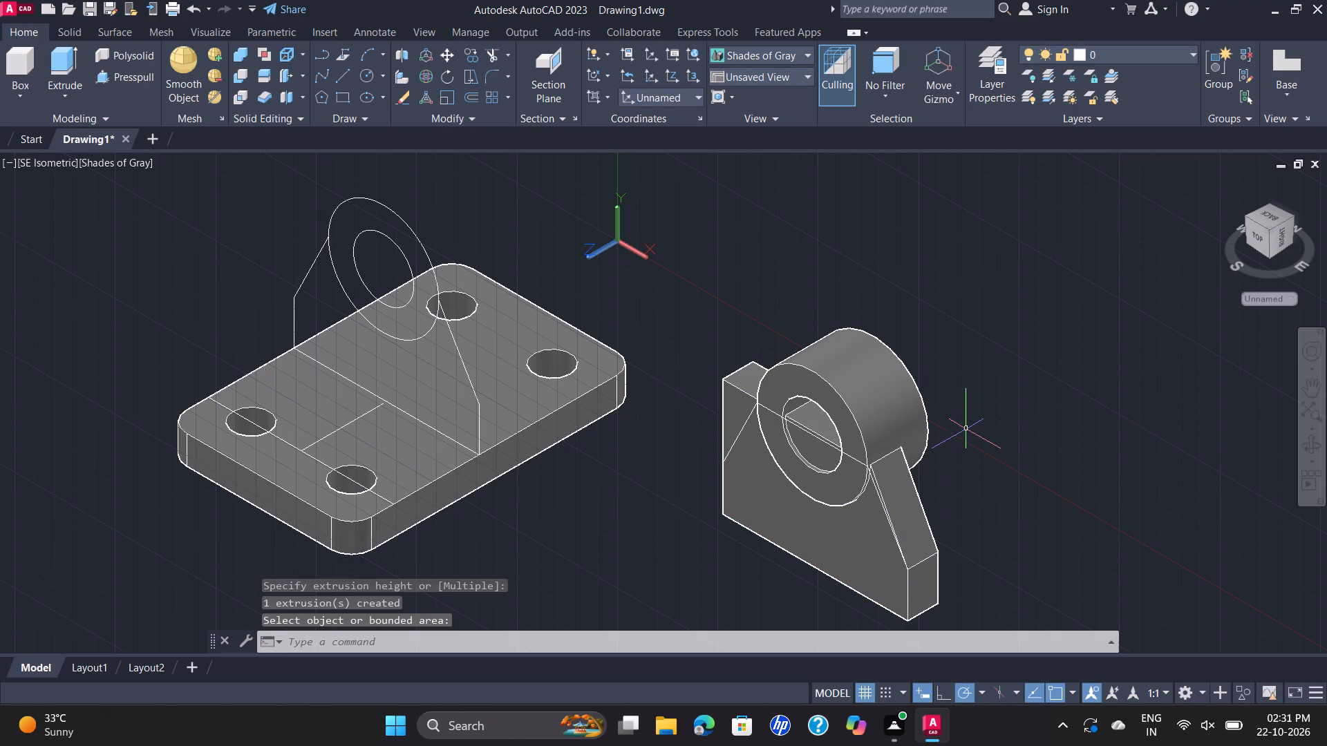
Examine the rib and its cut +X side from several angles, then restore the SE Isometric view.
shift+middle_drag(976, 444, 1005, 452)
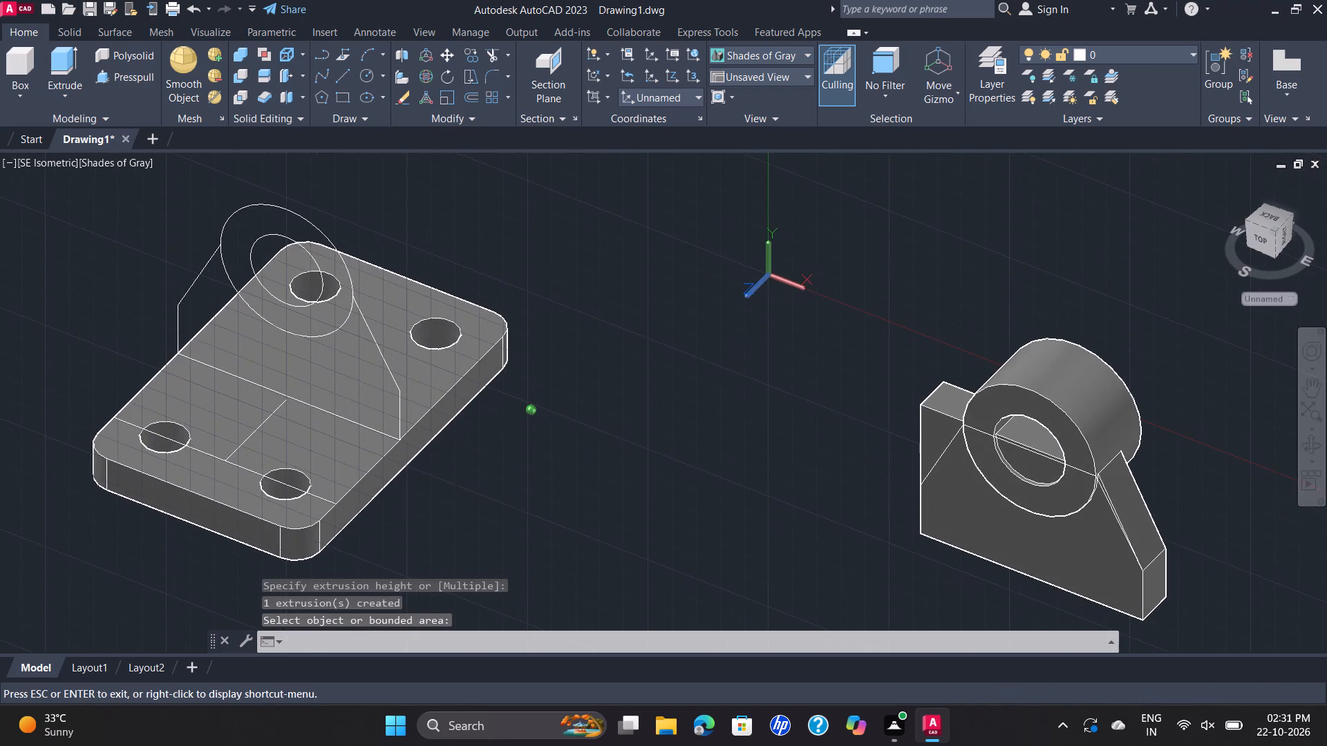
shift+middle_drag(1005, 452, 990, 459)
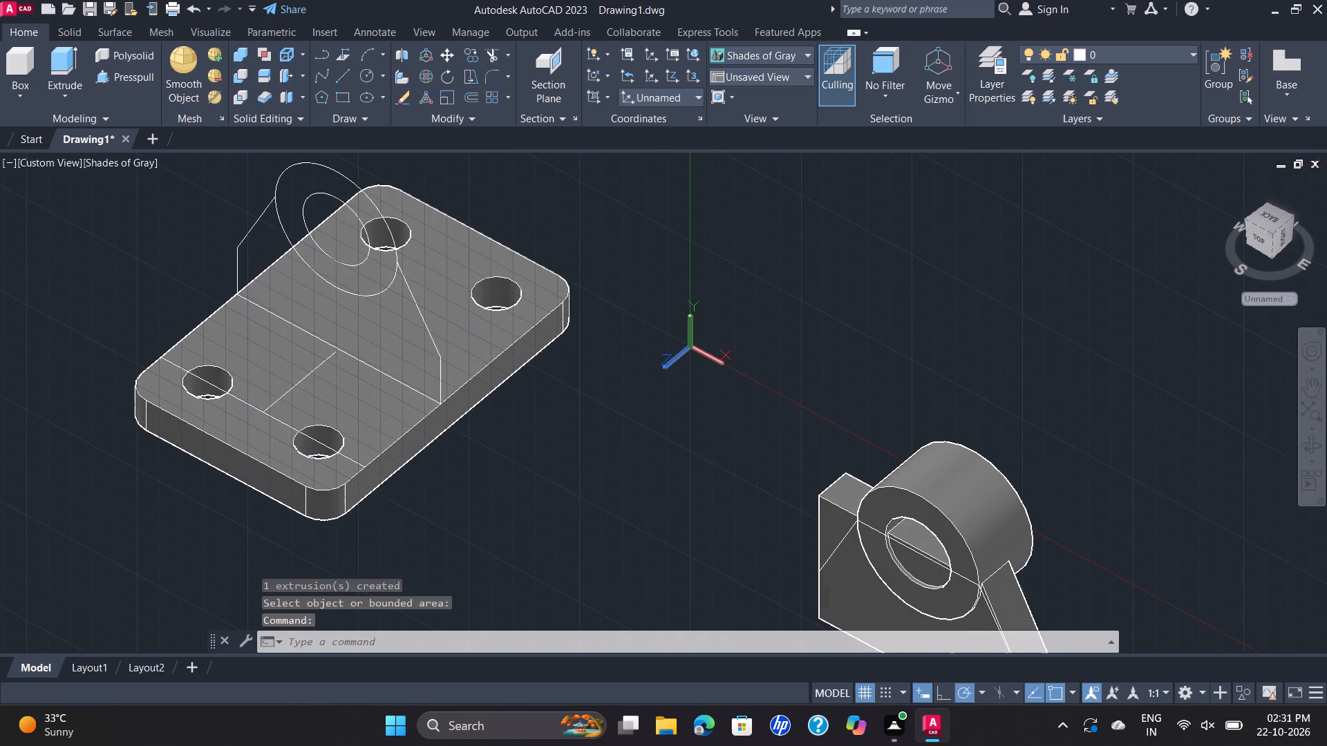
shift+middle_drag(1000, 455, 978, 457)
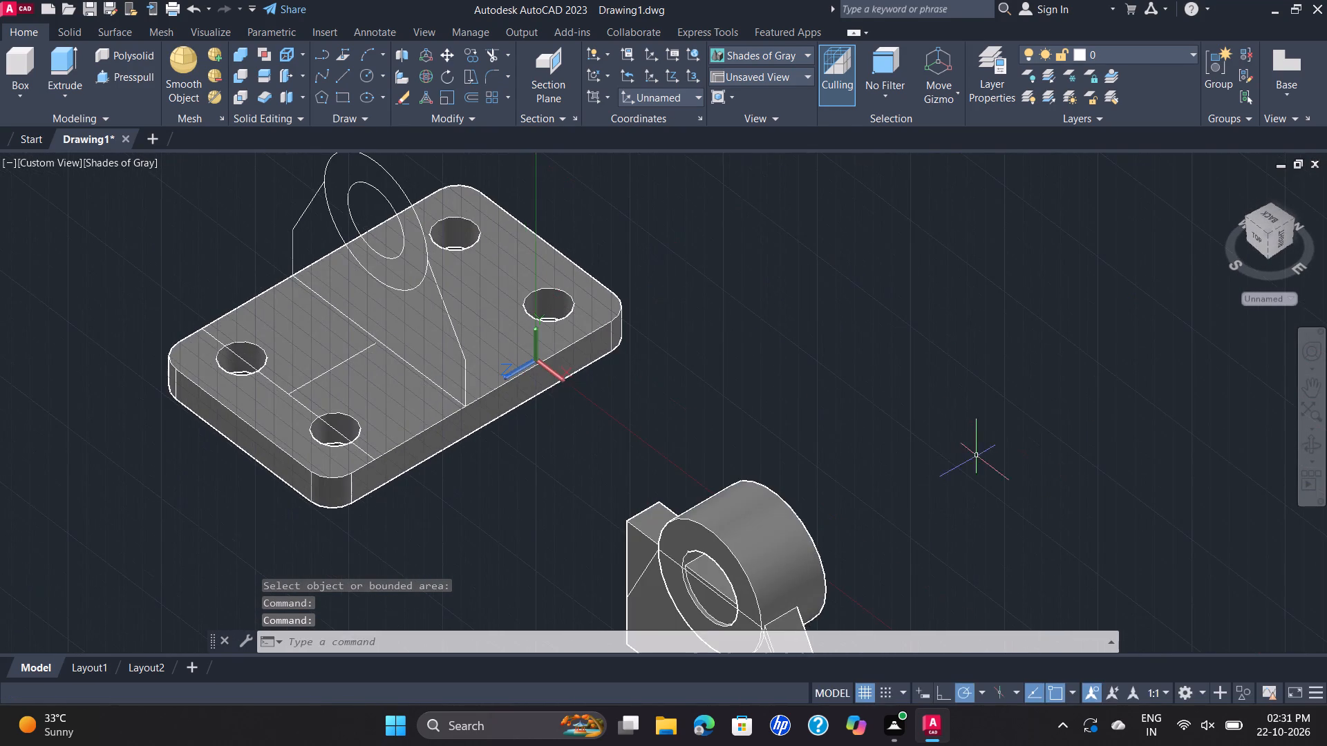
shift+middle_drag(986, 425, 997, 396)
scroll(852, 276, up, 2)
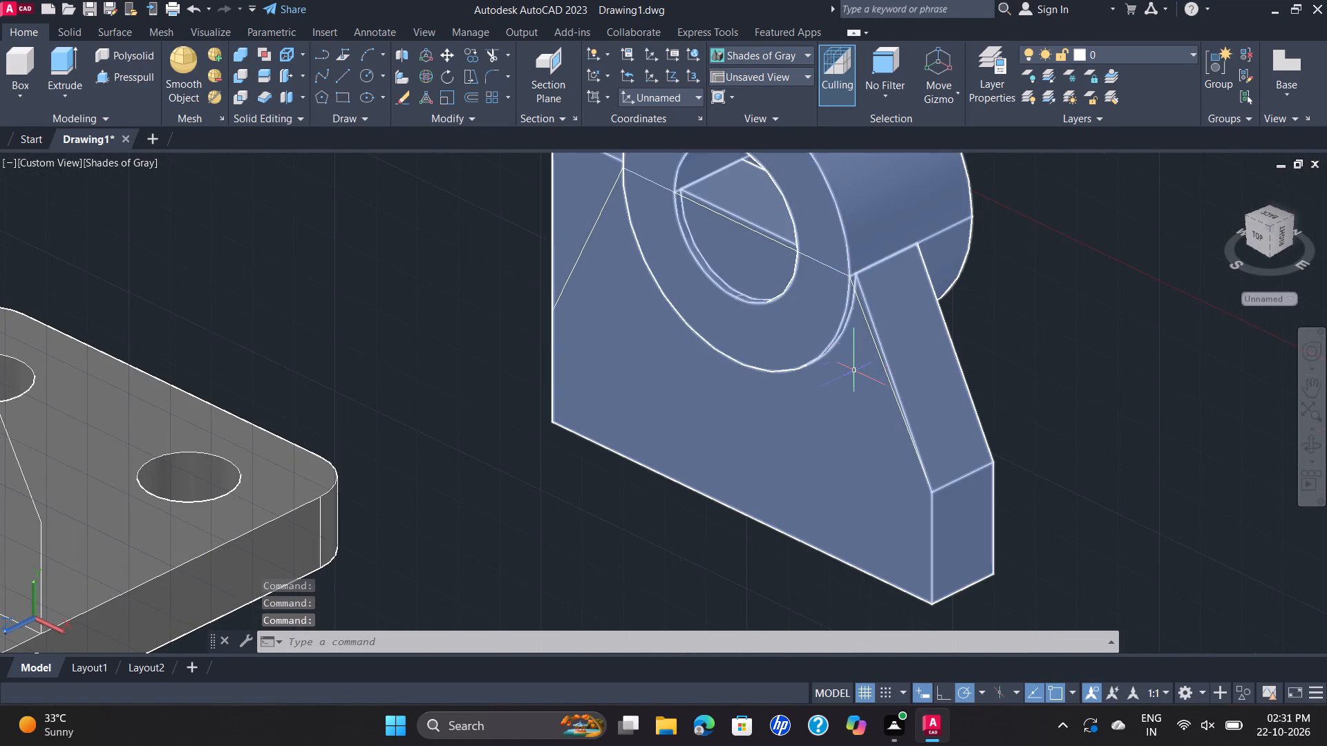
shift+middle_drag(855, 372, 874, 366)
scroll(874, 356, down, 3)
shift+middle_drag(890, 360, 881, 373)
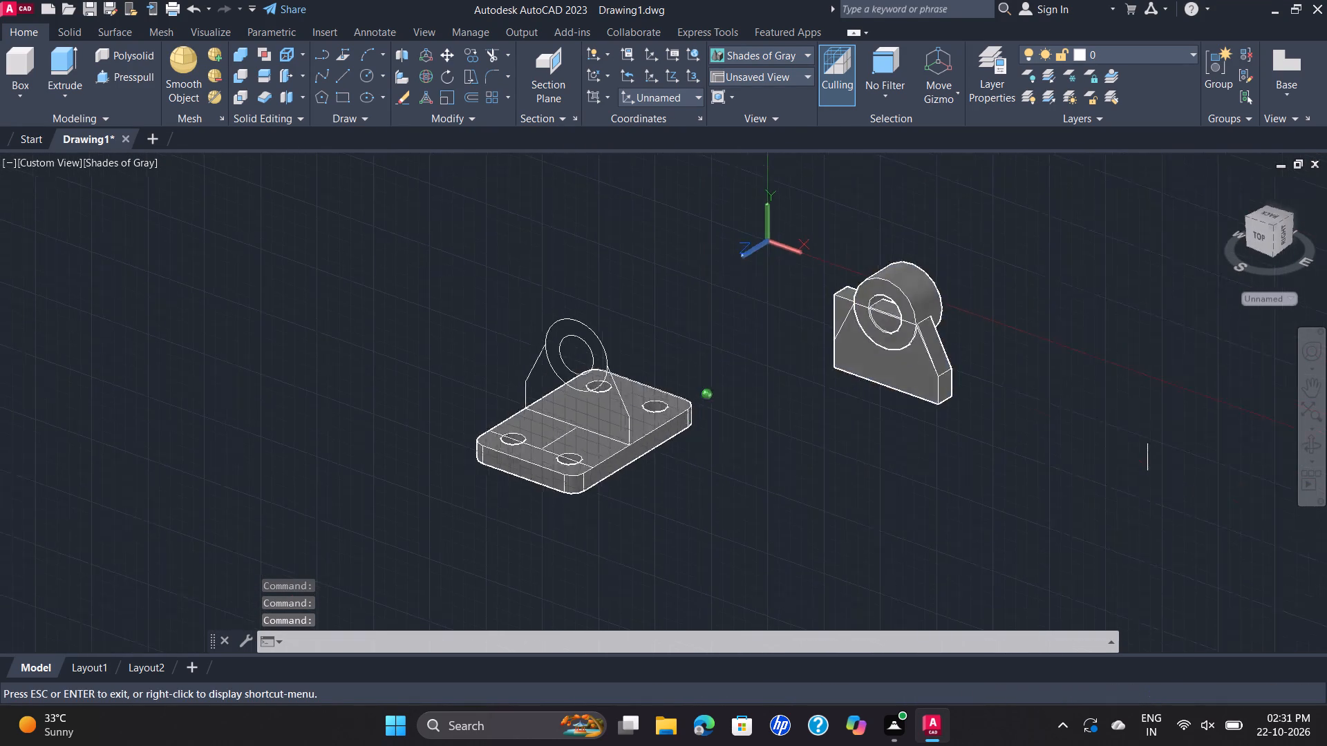
shift+middle_drag(881, 373, 932, 363)
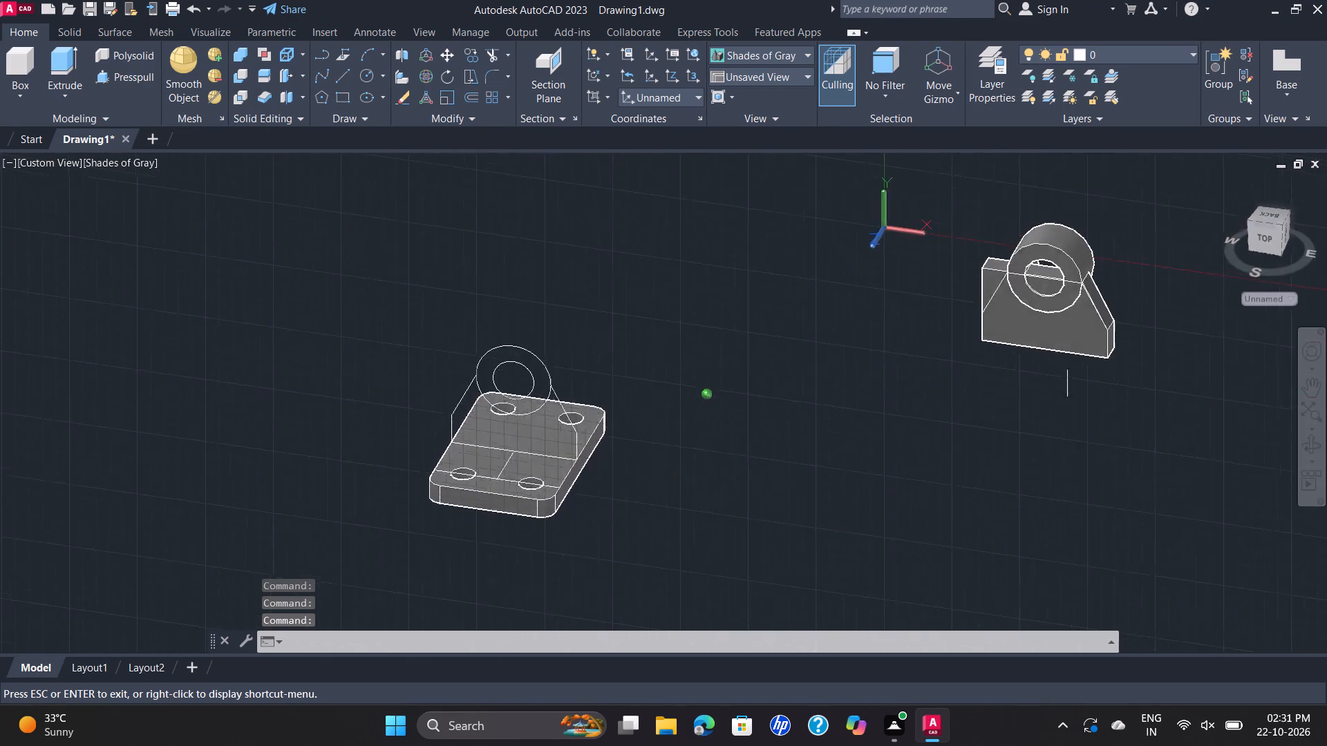
shift+middle_drag(932, 363, 807, 385)
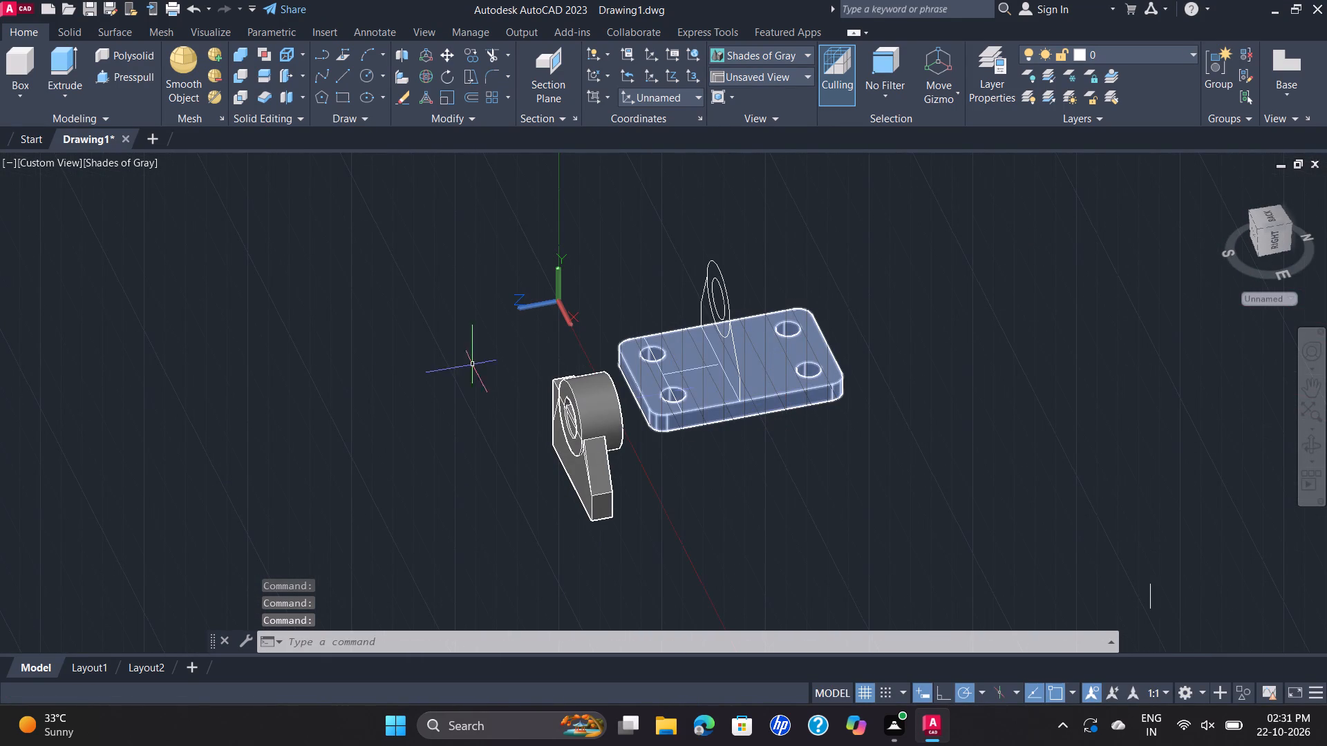
click(39, 162)
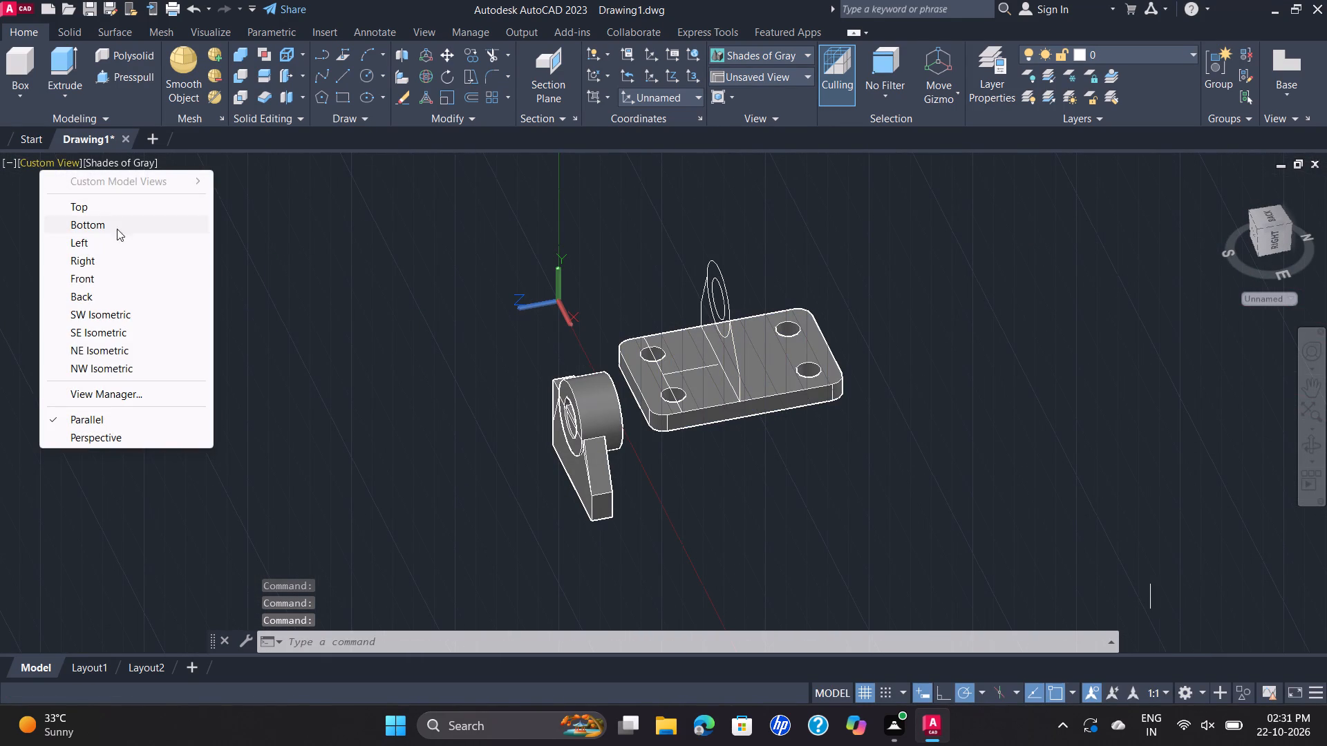
click(120, 325)
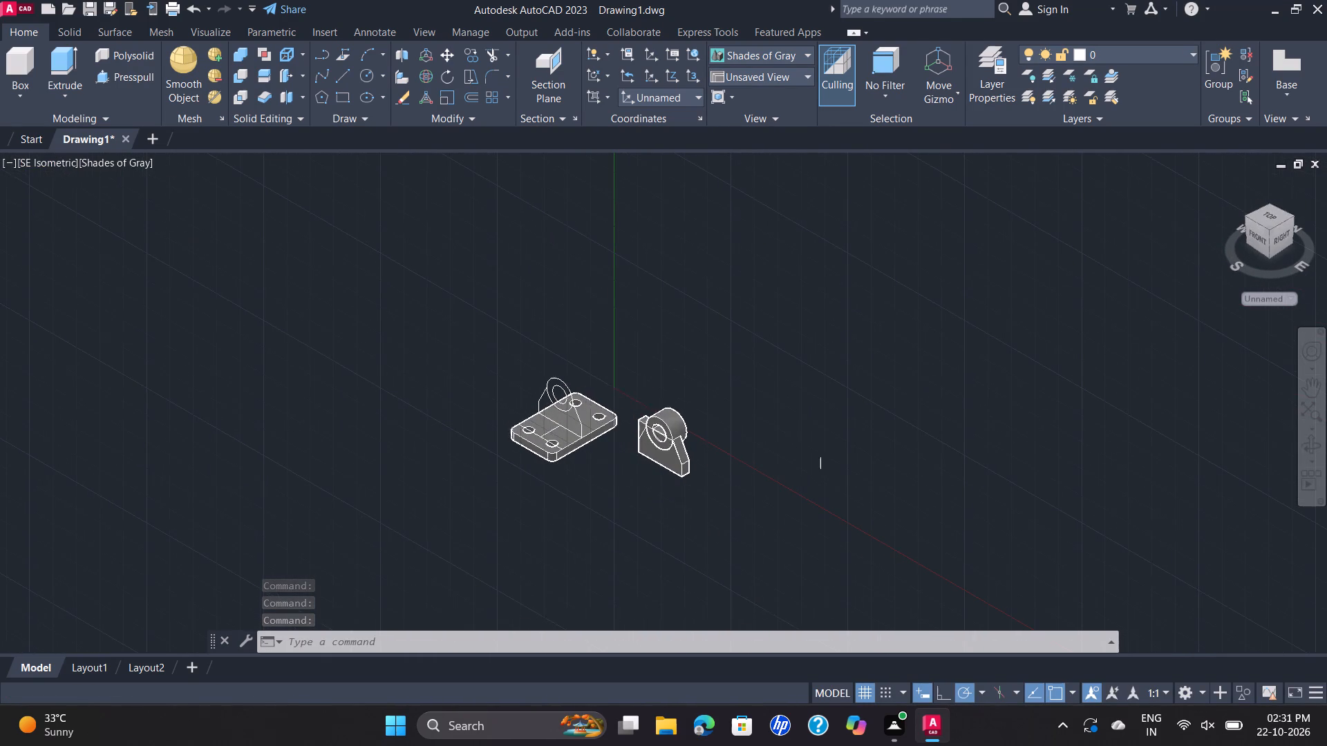
Draw a line on the block's -X side from the top edge's end at the cylinder to the slanted line's lower end.
scroll(674, 484, up, 2)
scroll(663, 421, up, 3)
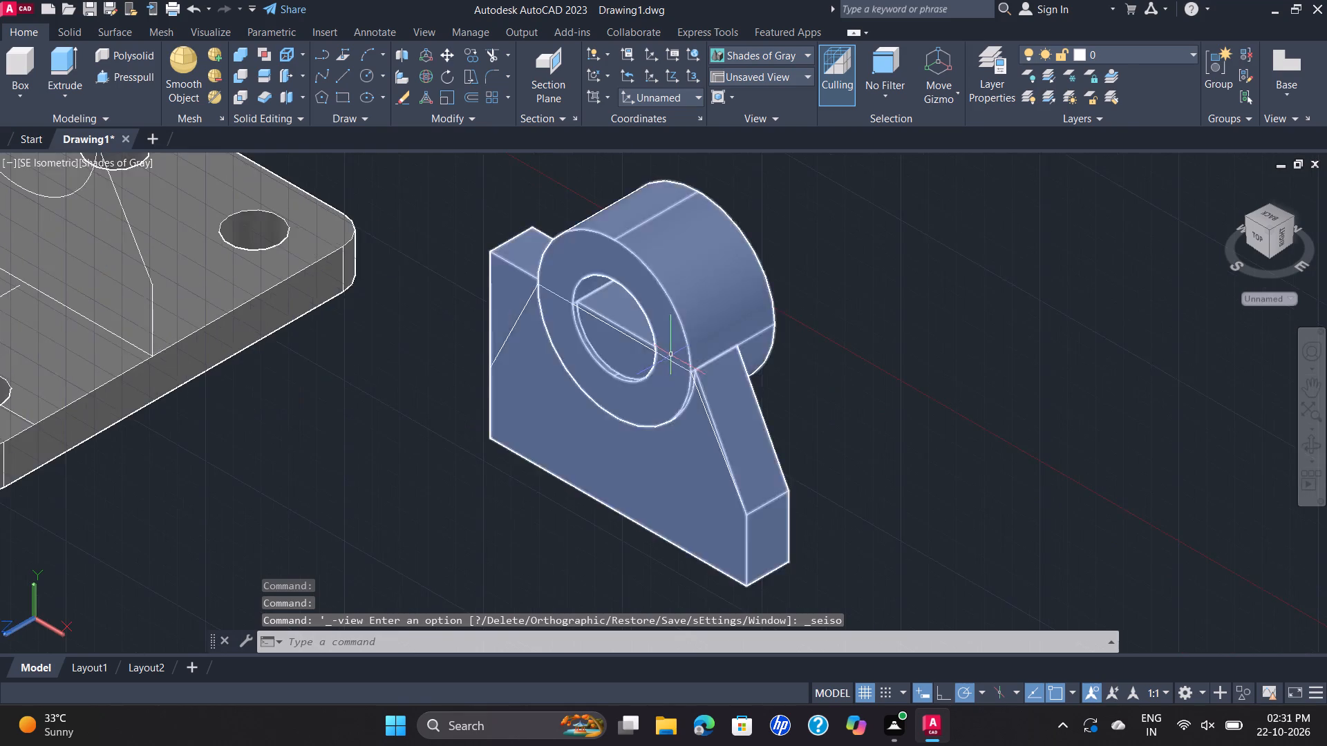
scroll(672, 355, up, 2)
scroll(687, 258, down, 2)
middle_drag(679, 280, 668, 314)
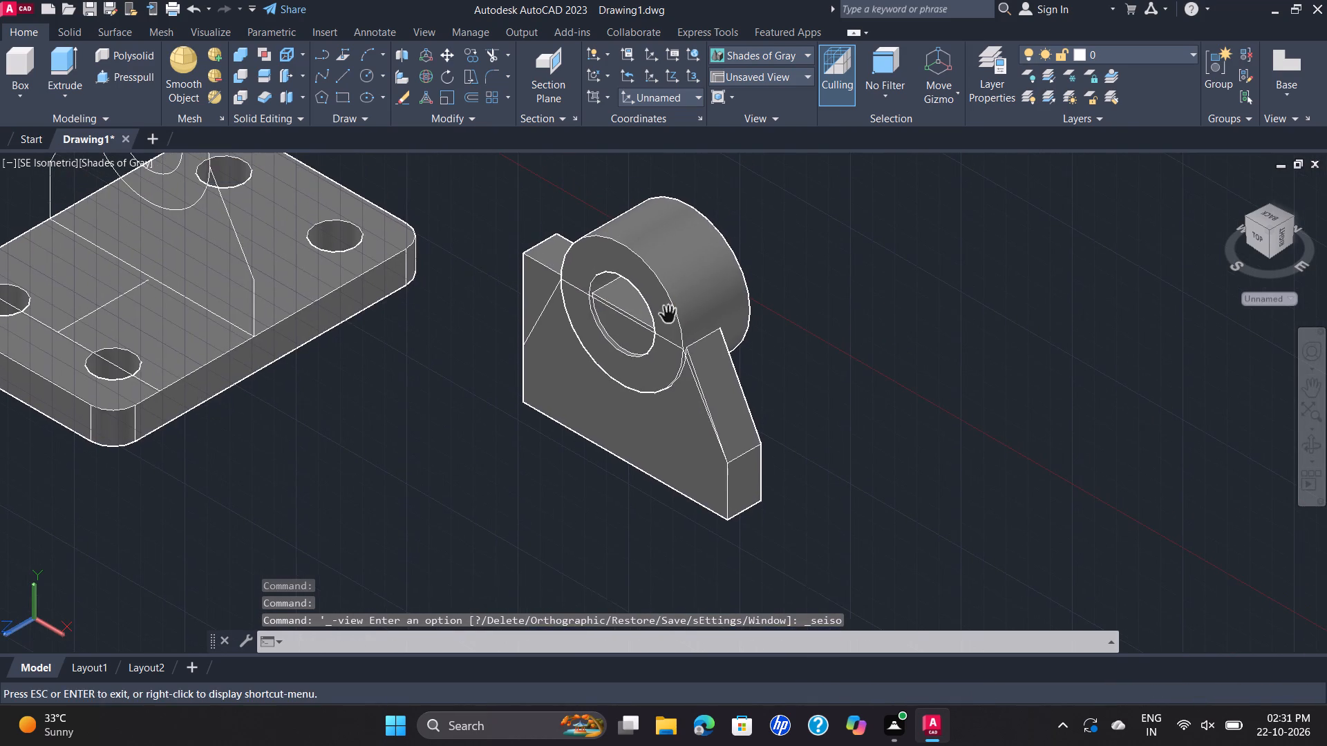
middle_drag(668, 314, 668, 314)
click(339, 70)
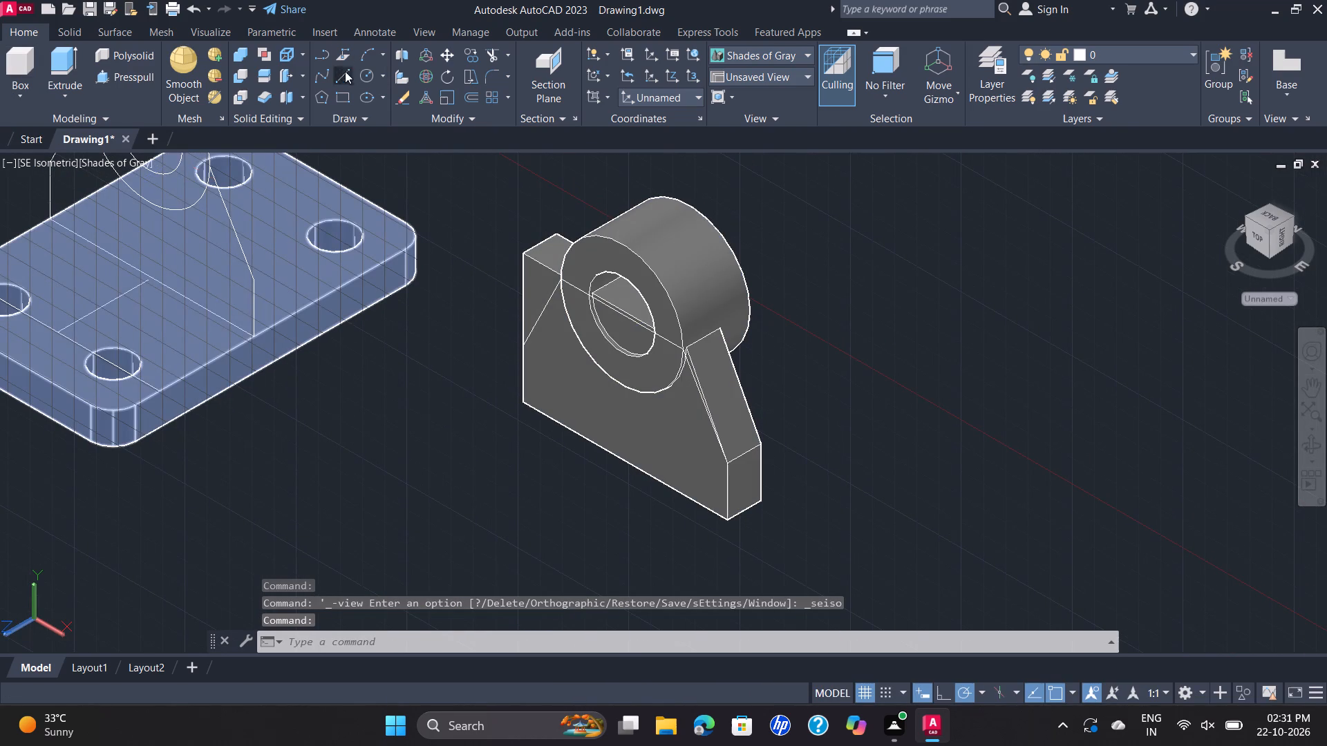
scroll(587, 272, up, 5)
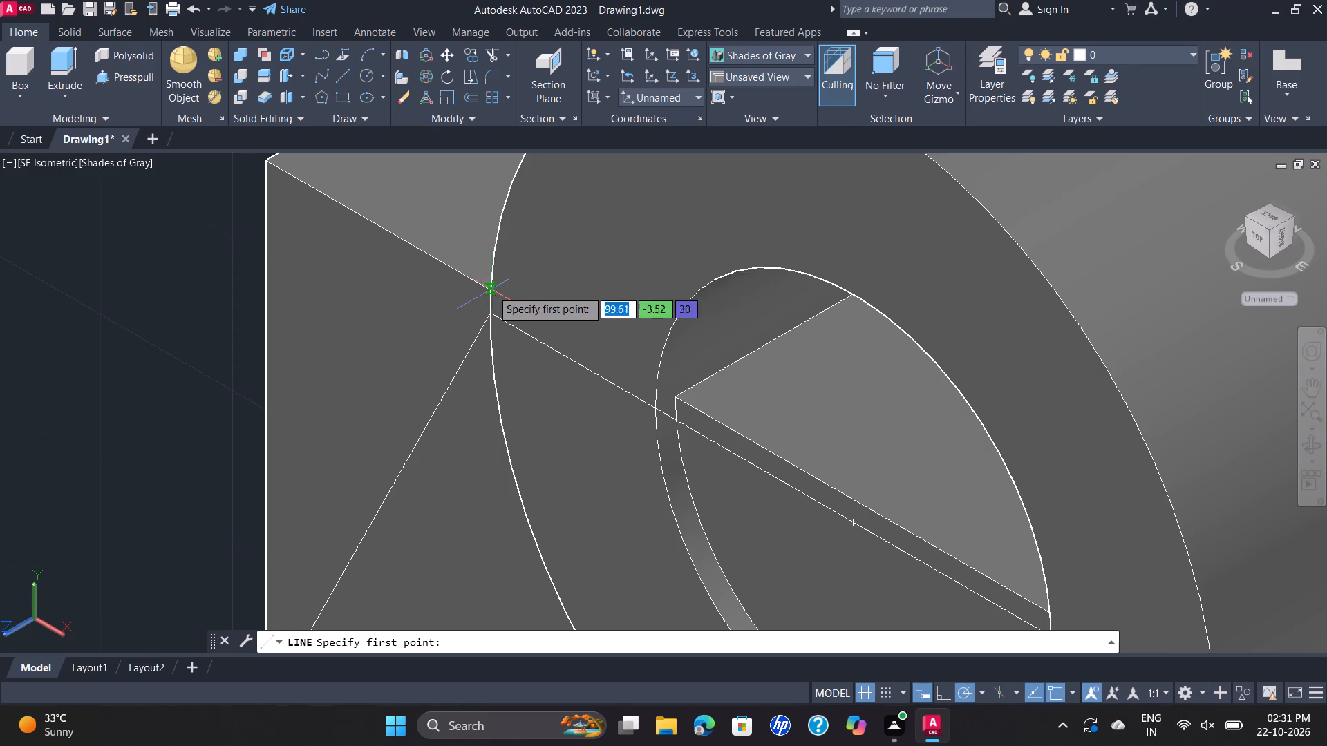
shift+middle_drag(796, 405, 895, 395)
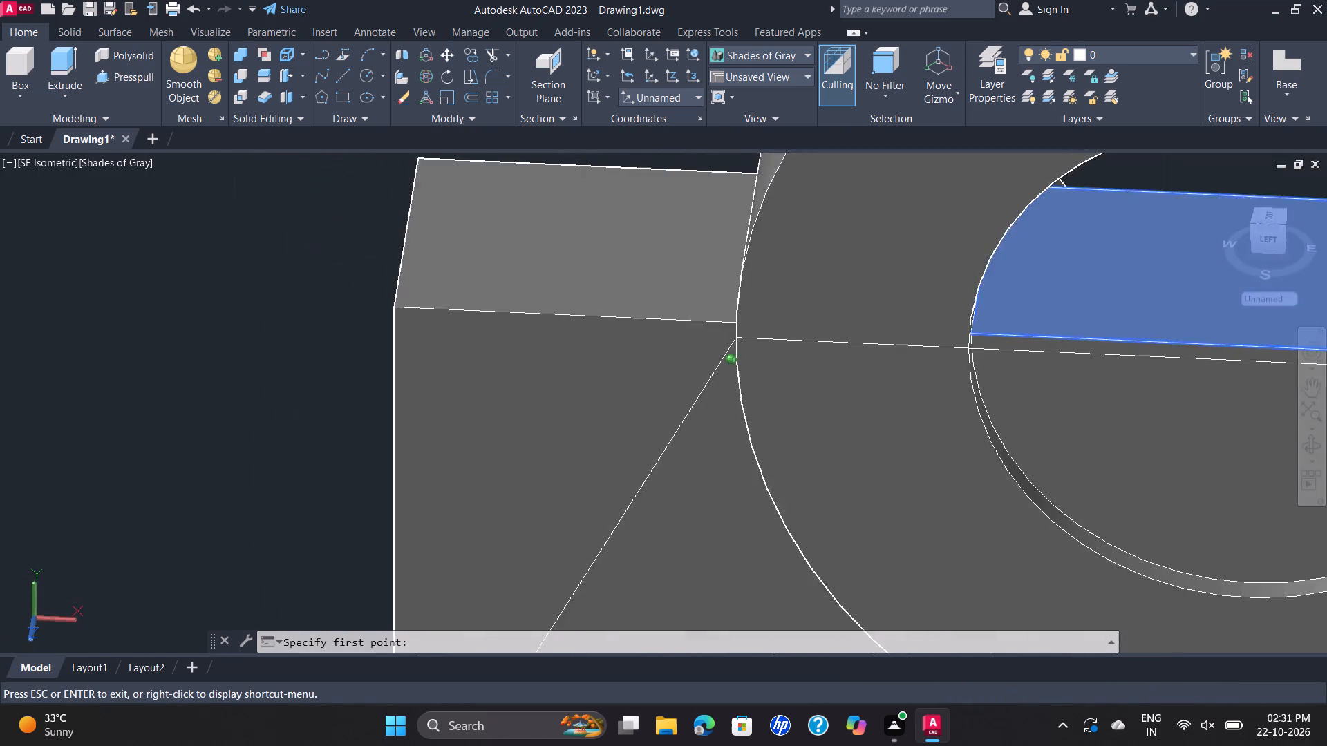
shift+middle_drag(895, 395, 905, 379)
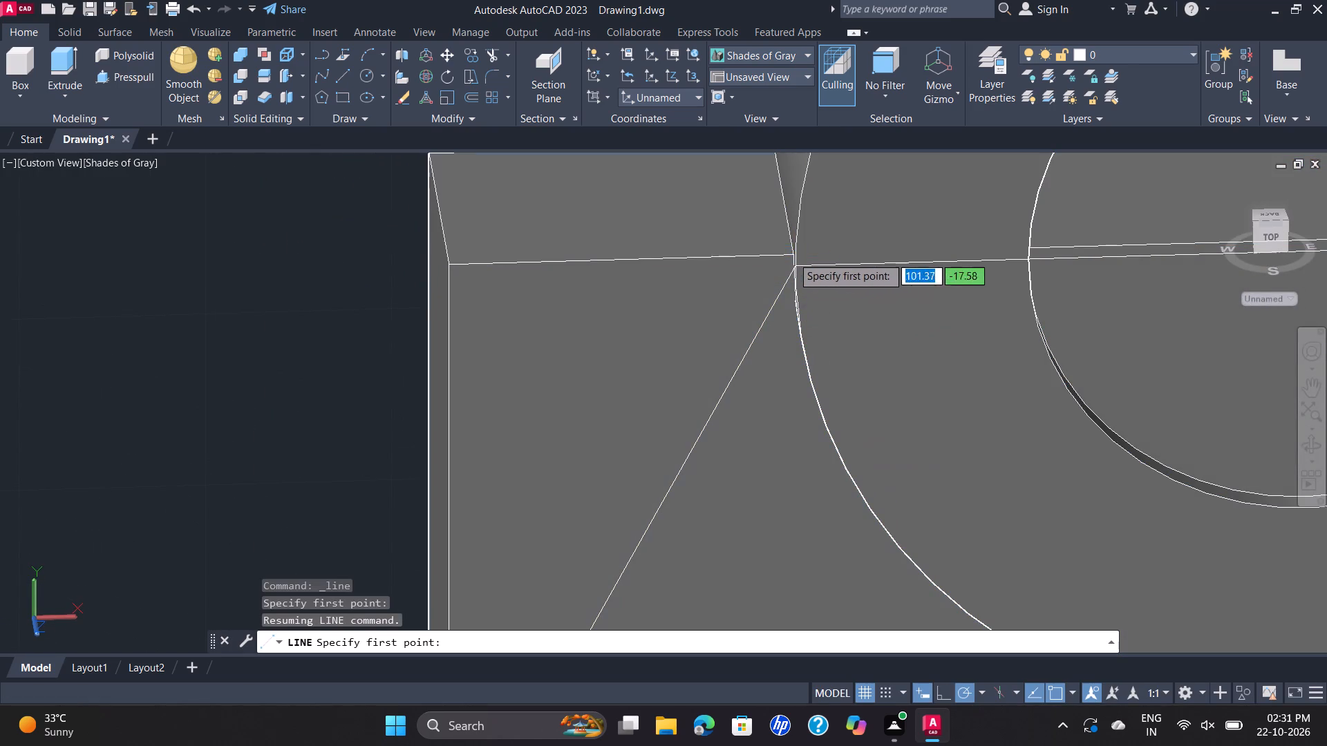
click(796, 254)
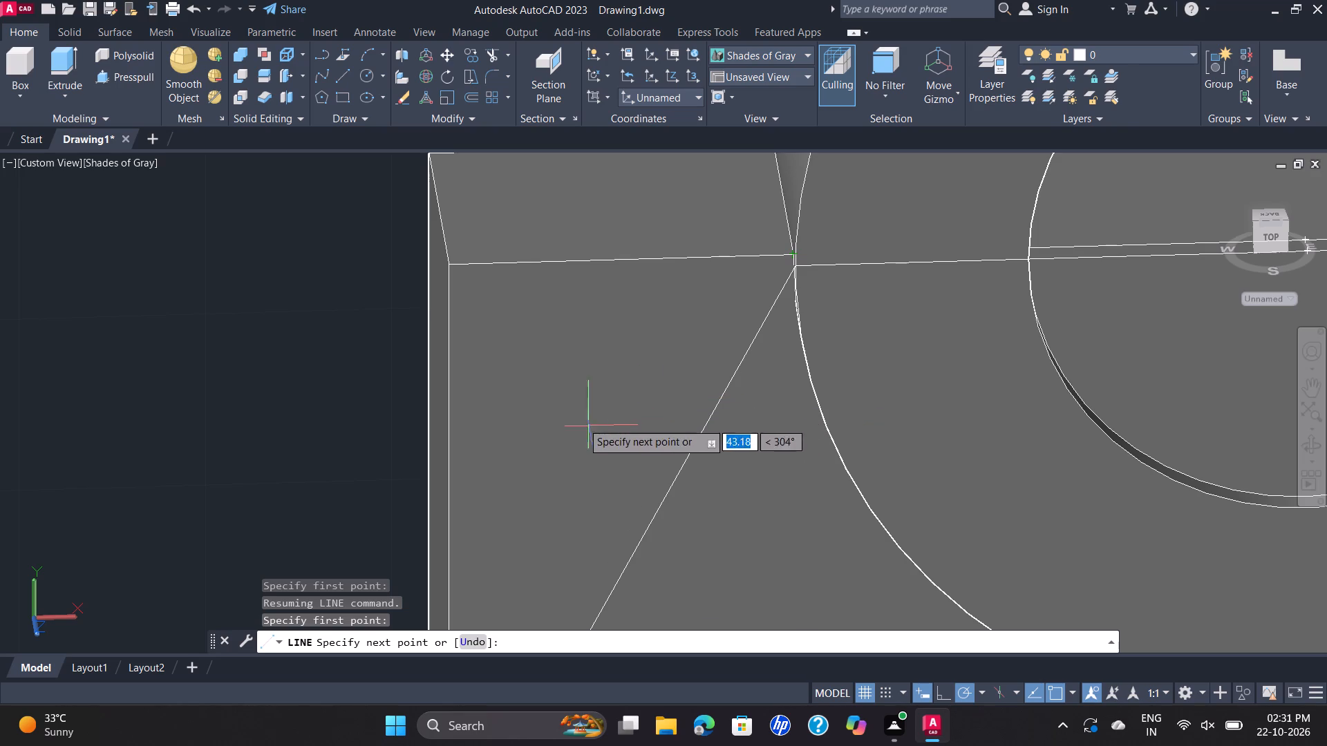
scroll(618, 416, down, 2)
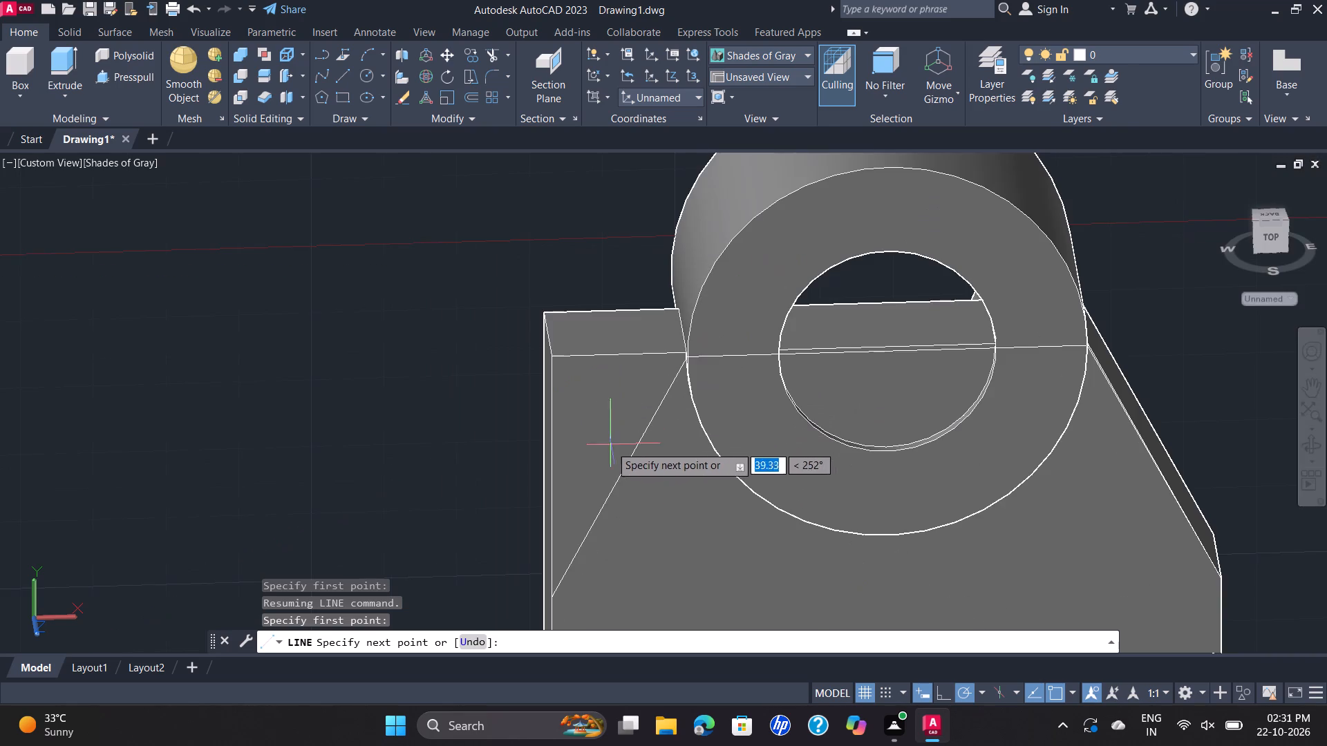
click(552, 593)
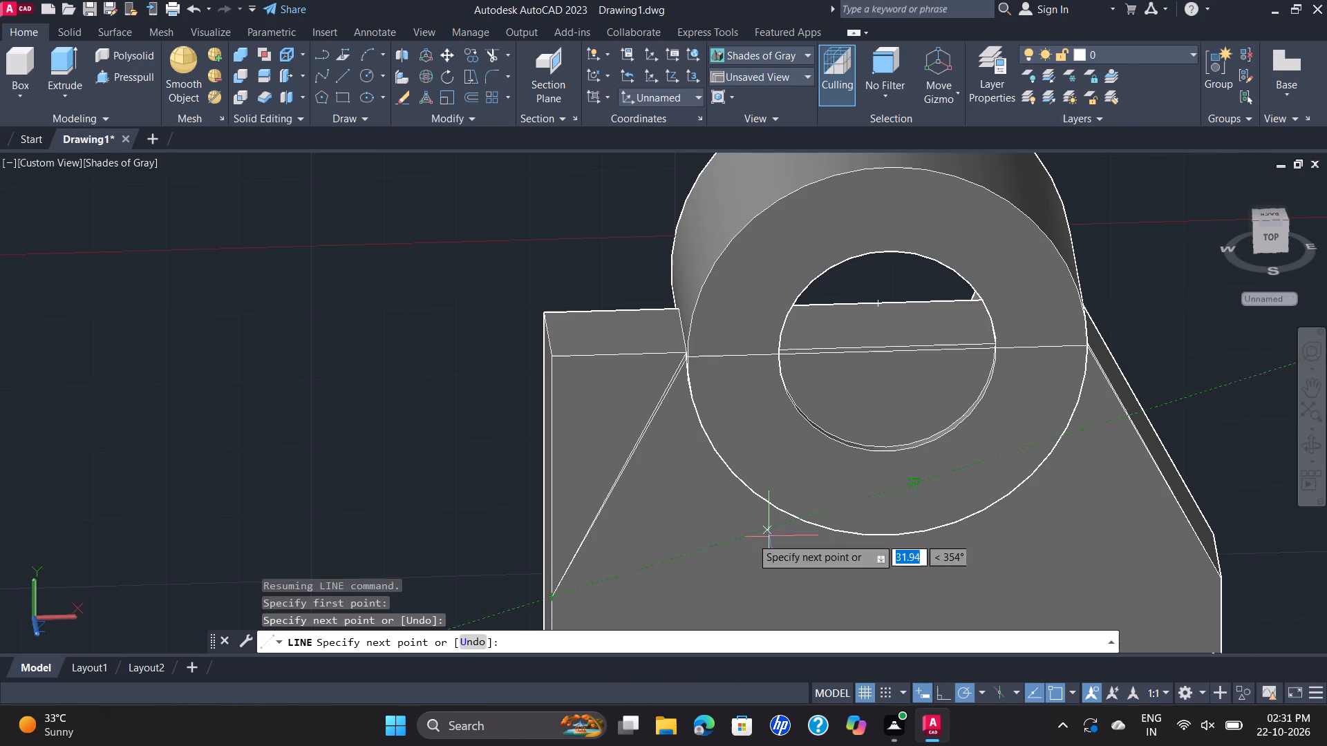
key(Escape)
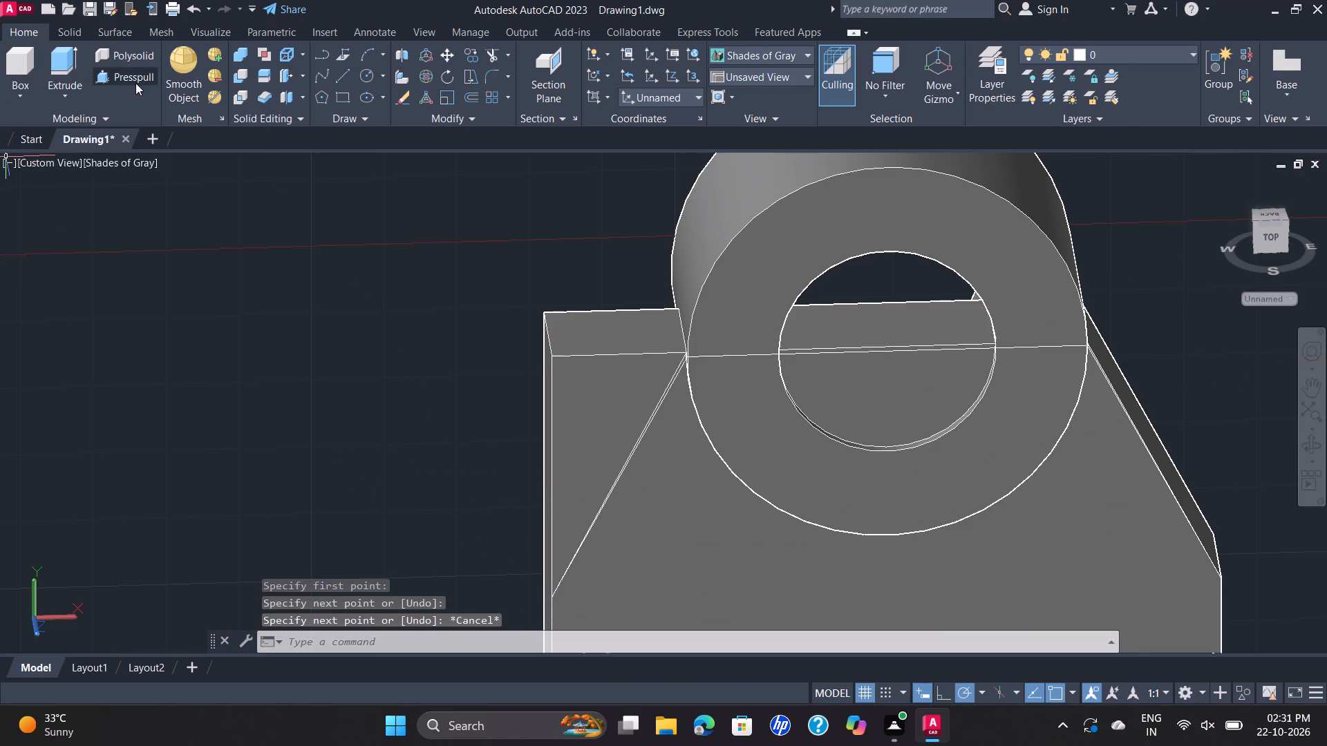
Presspull the triangular area at the block's -X upper corner back through the full thickness to cut it away.
click(135, 83)
click(578, 428)
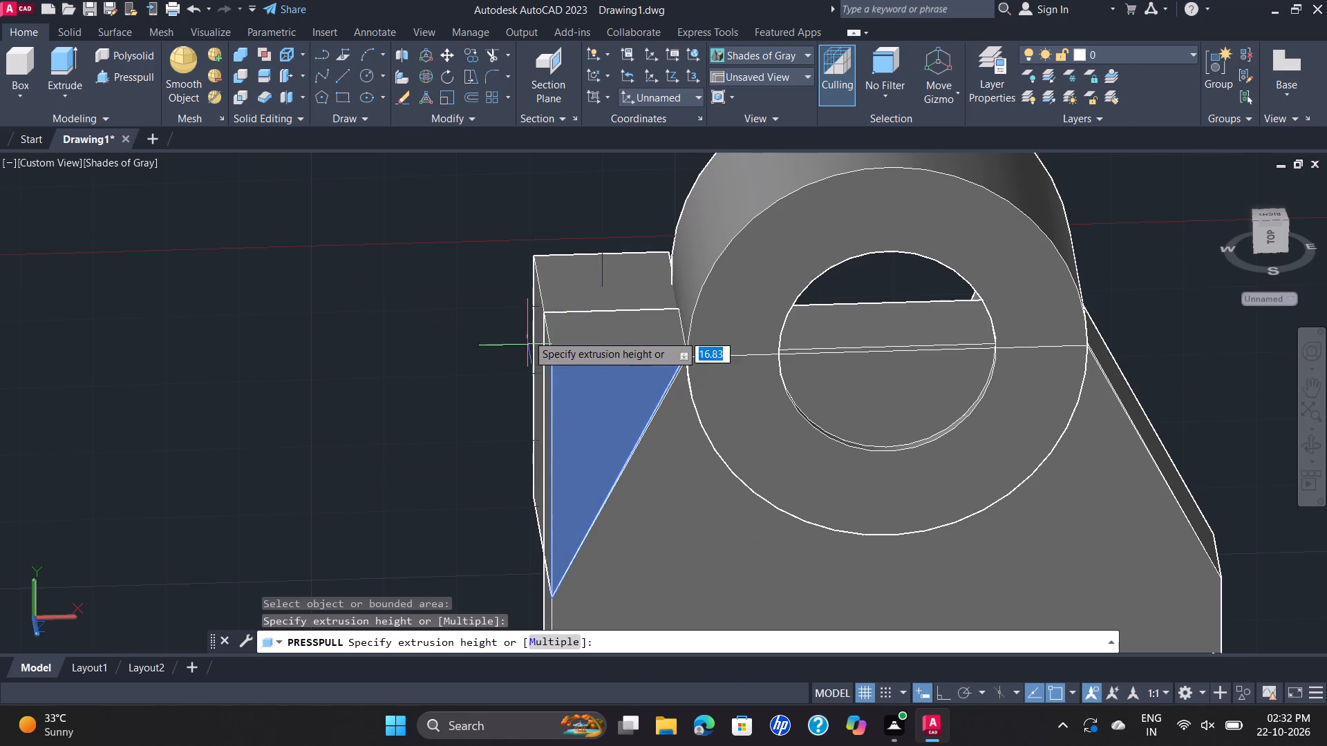
click(509, 308)
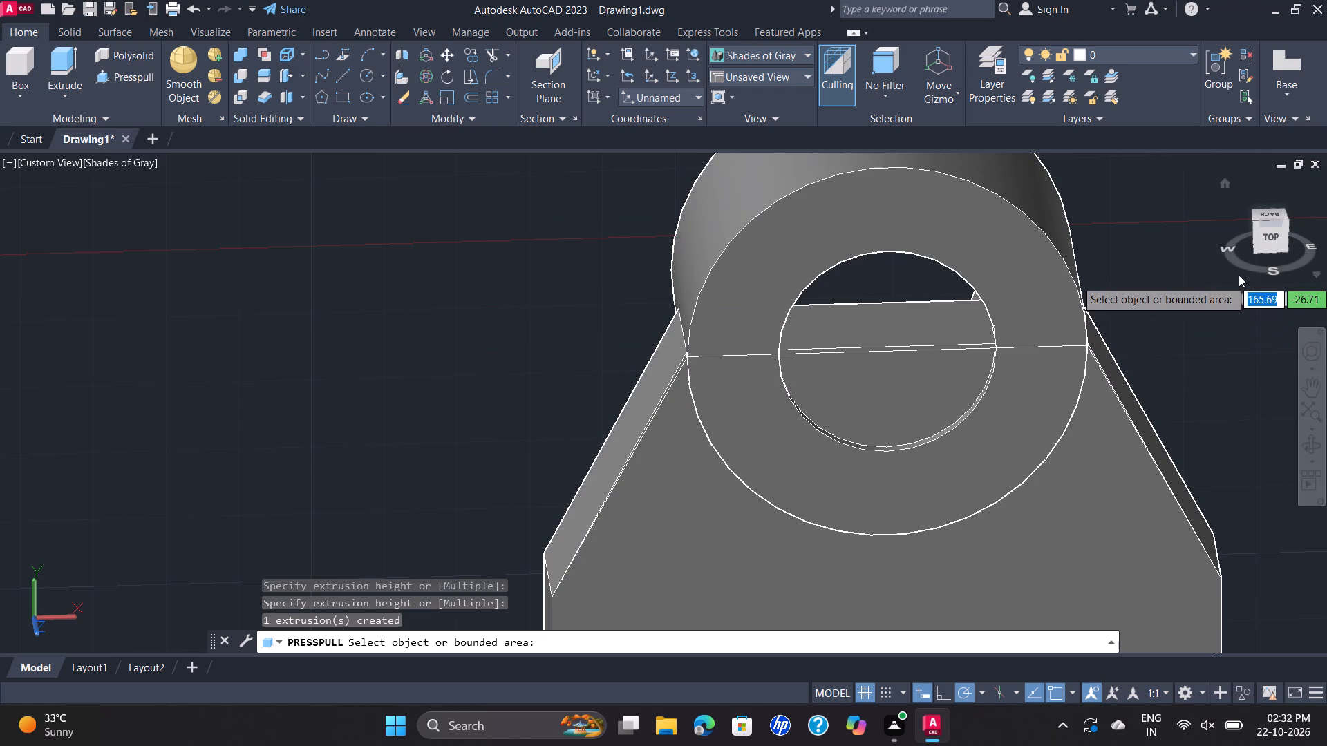
key(Escape)
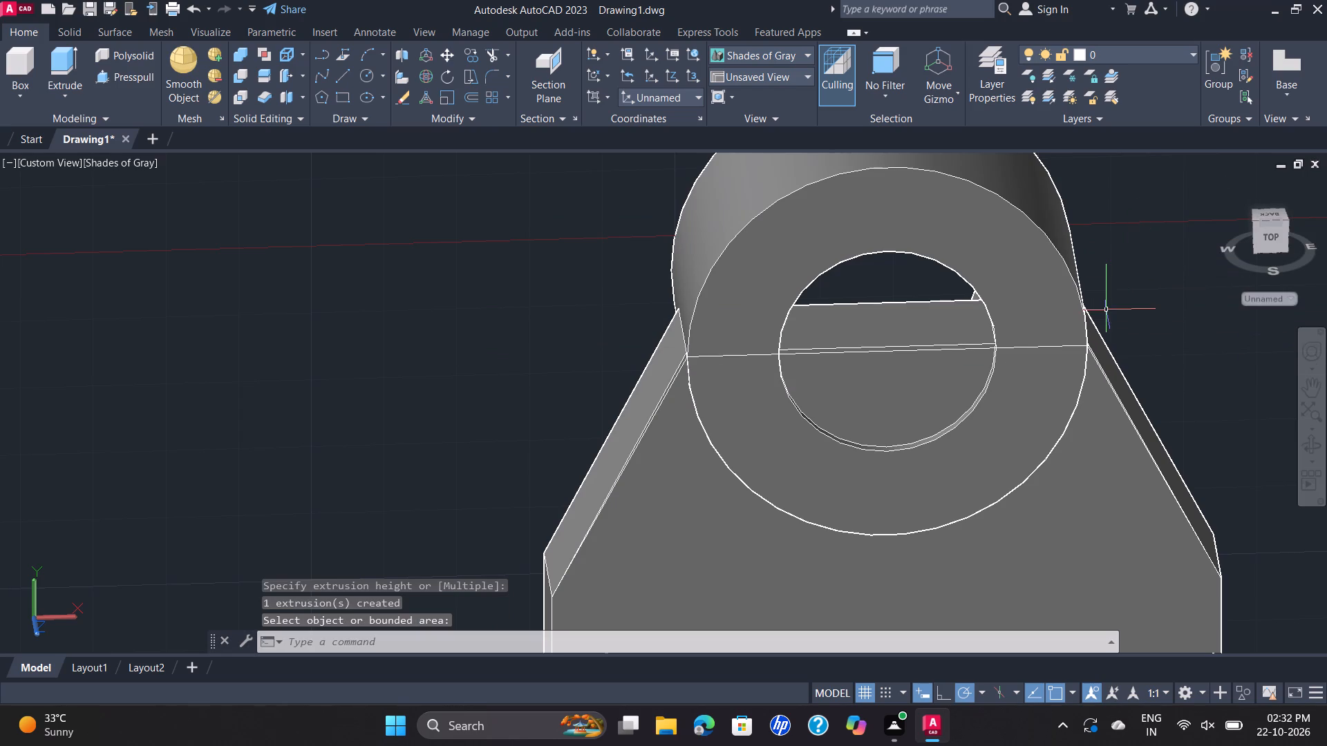
Presspull the lower part of the rib inside the cylinder's bore back through the full thickness to clear the hole.
click(133, 75)
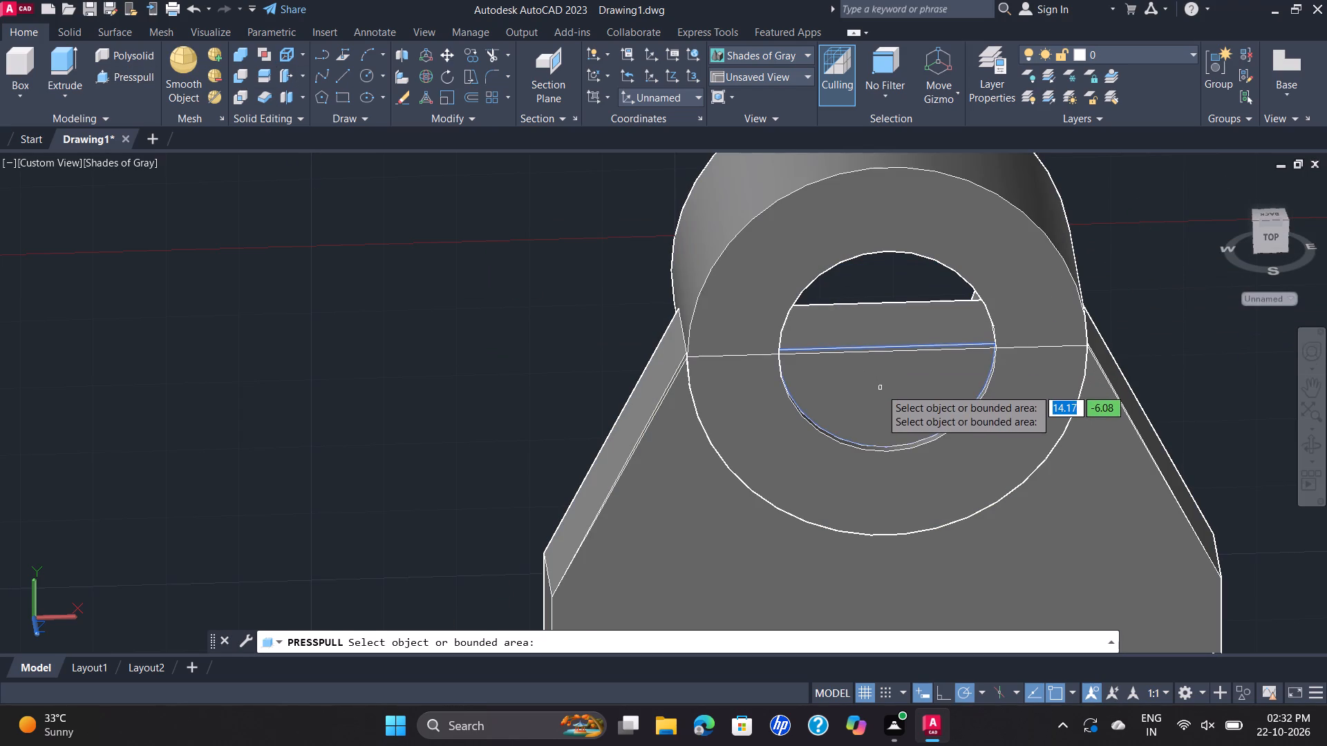
click(881, 388)
click(876, 290)
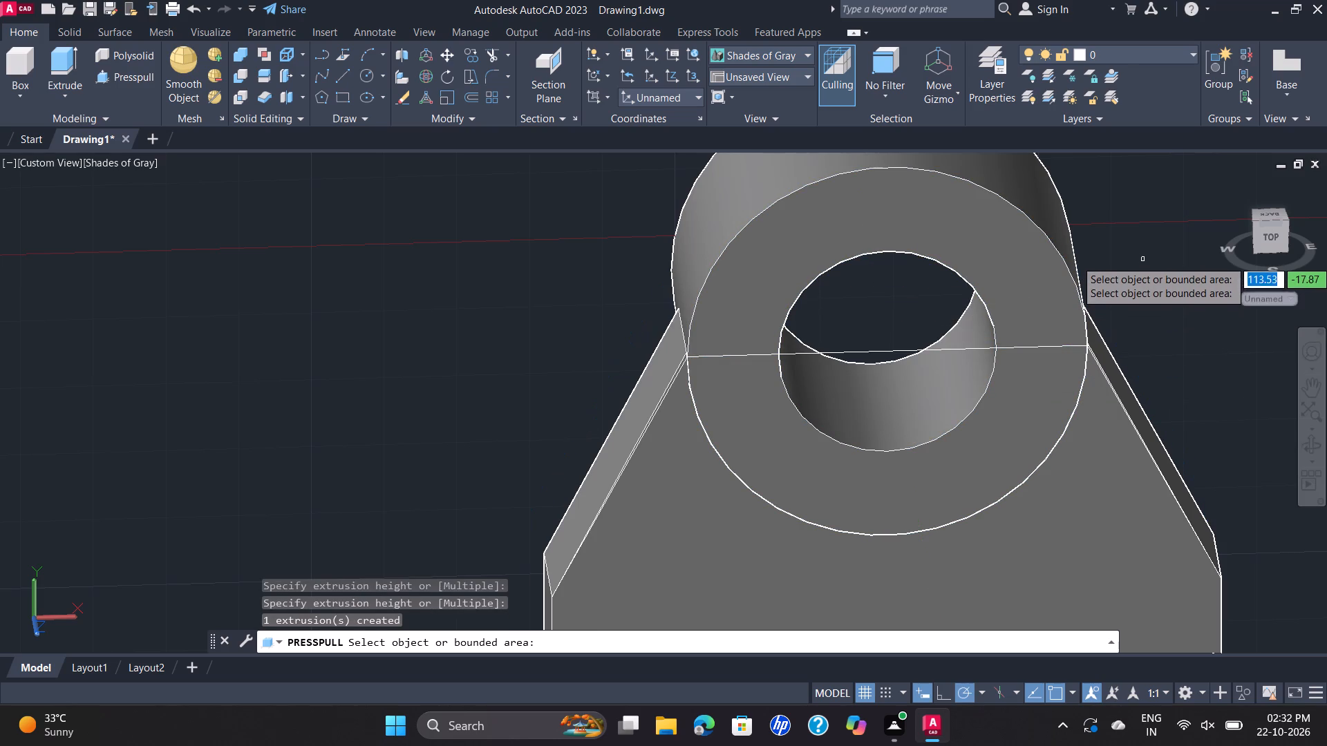
scroll(1132, 255, down, 1)
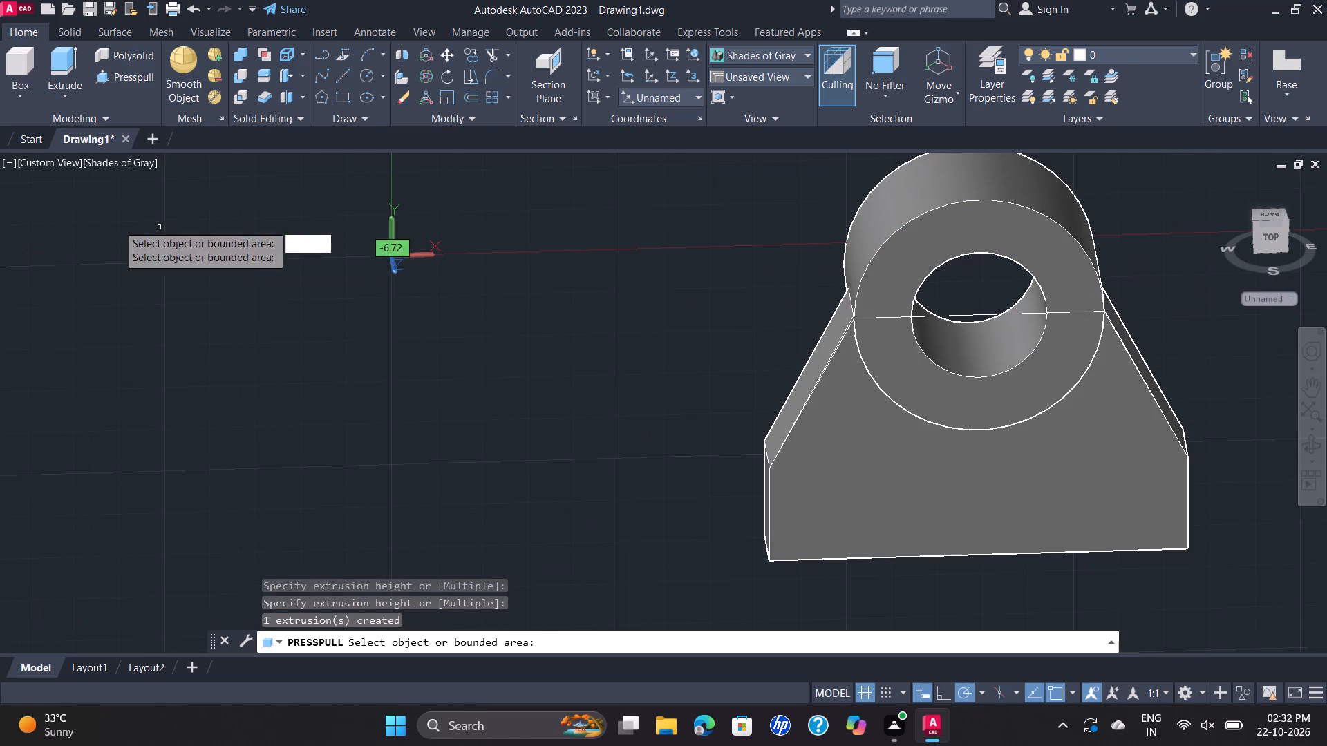
key(Escape)
Restore the SE Isometric view and erase the leftover rib profile outline that crosses the cylinder's front bore.
click(33, 166)
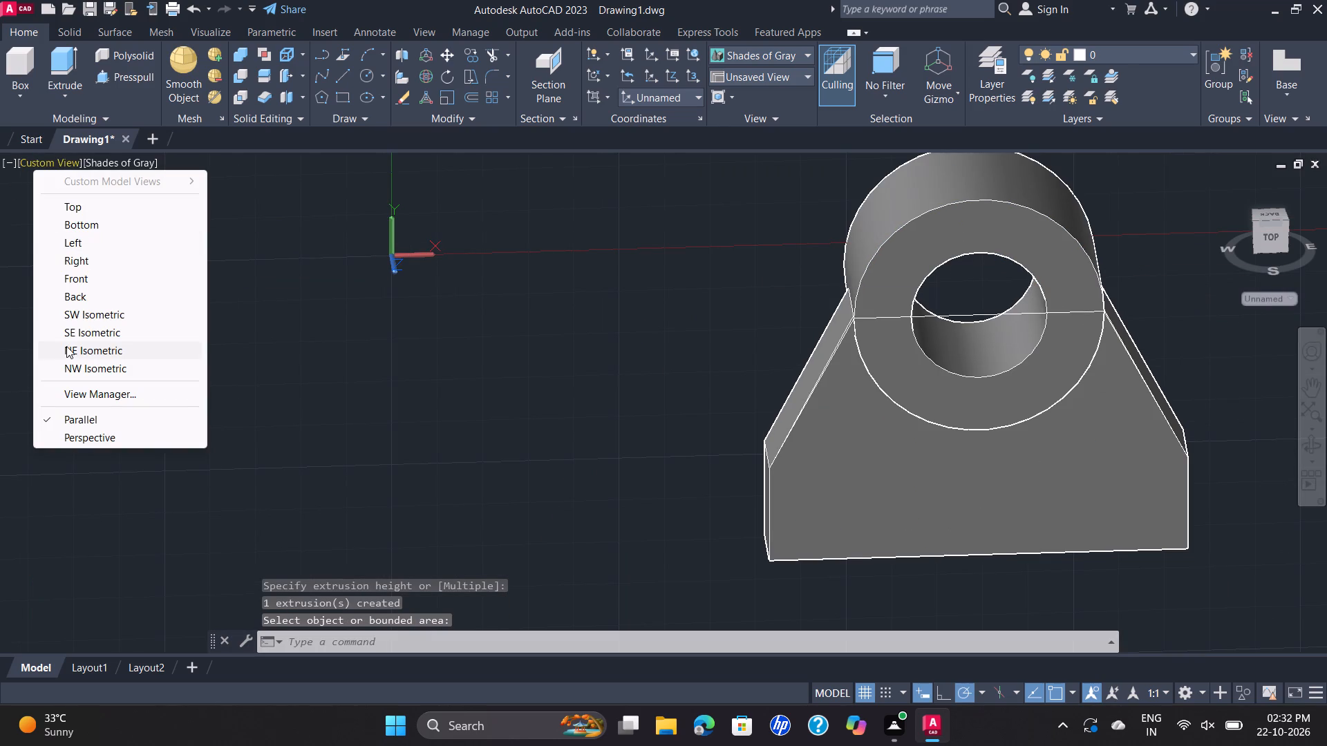
click(88, 327)
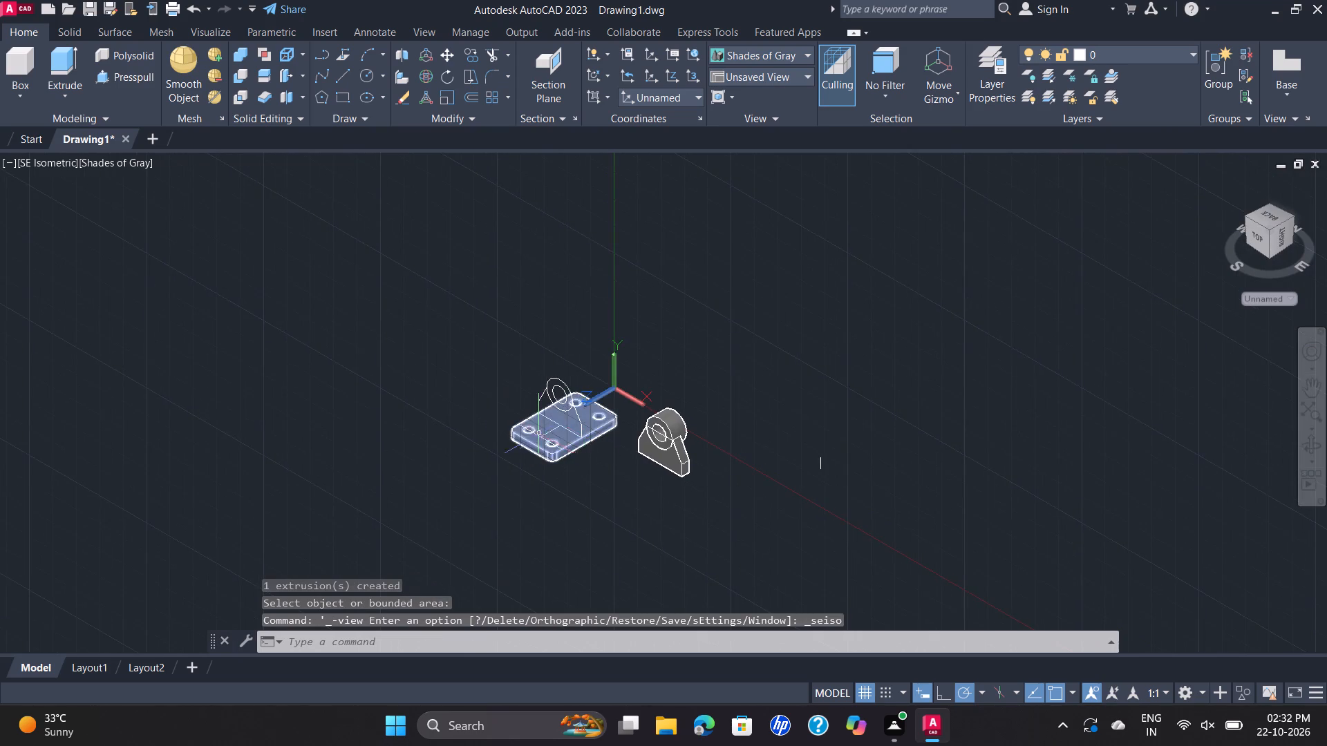
scroll(542, 437, up, 3)
scroll(825, 457, up, 2)
scroll(923, 433, down, 1)
middle_drag(925, 433, 881, 409)
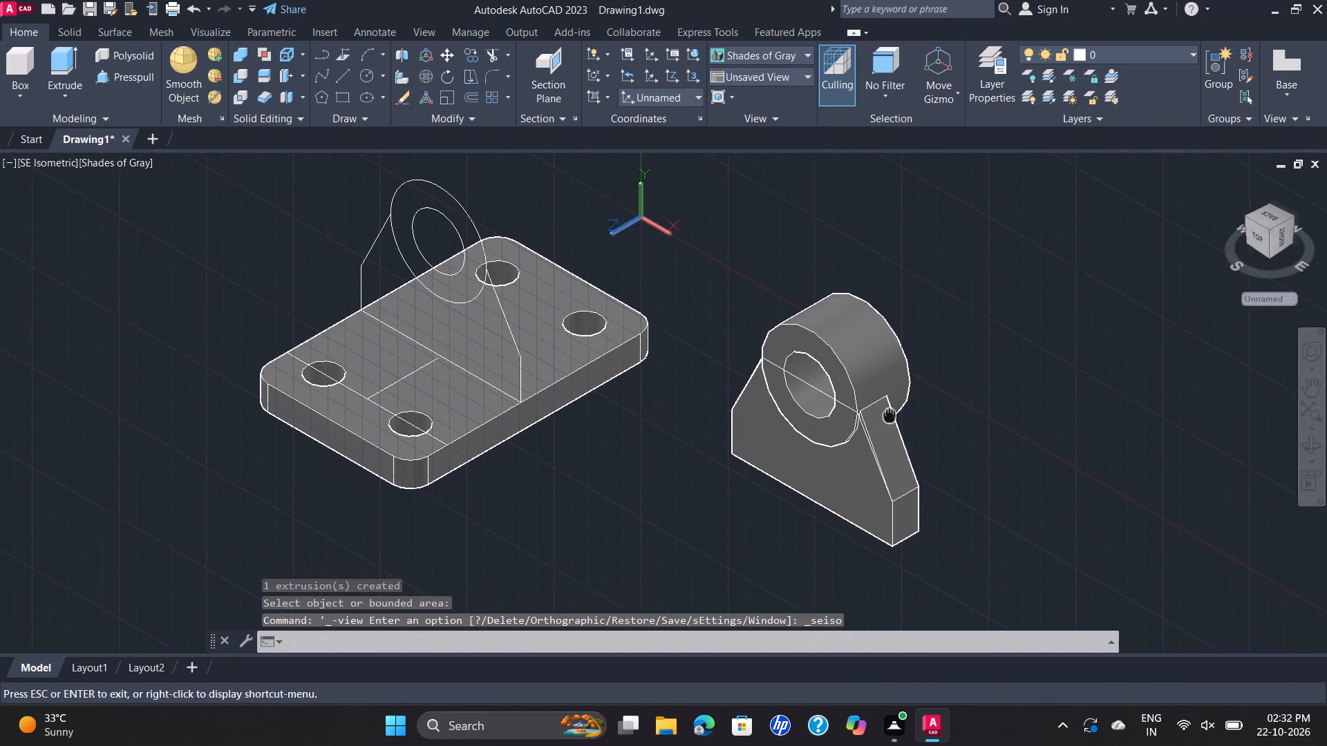
middle_drag(881, 409, 878, 408)
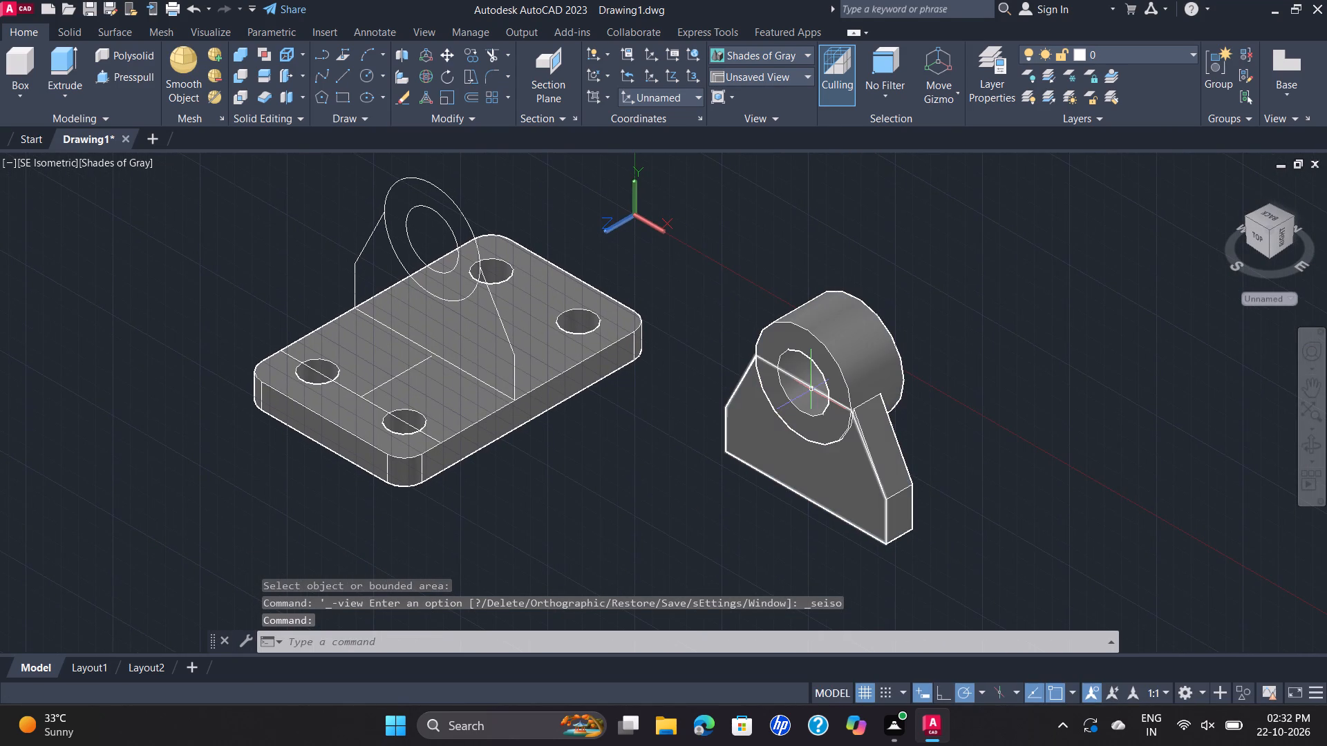
click(811, 390)
key(Delete)
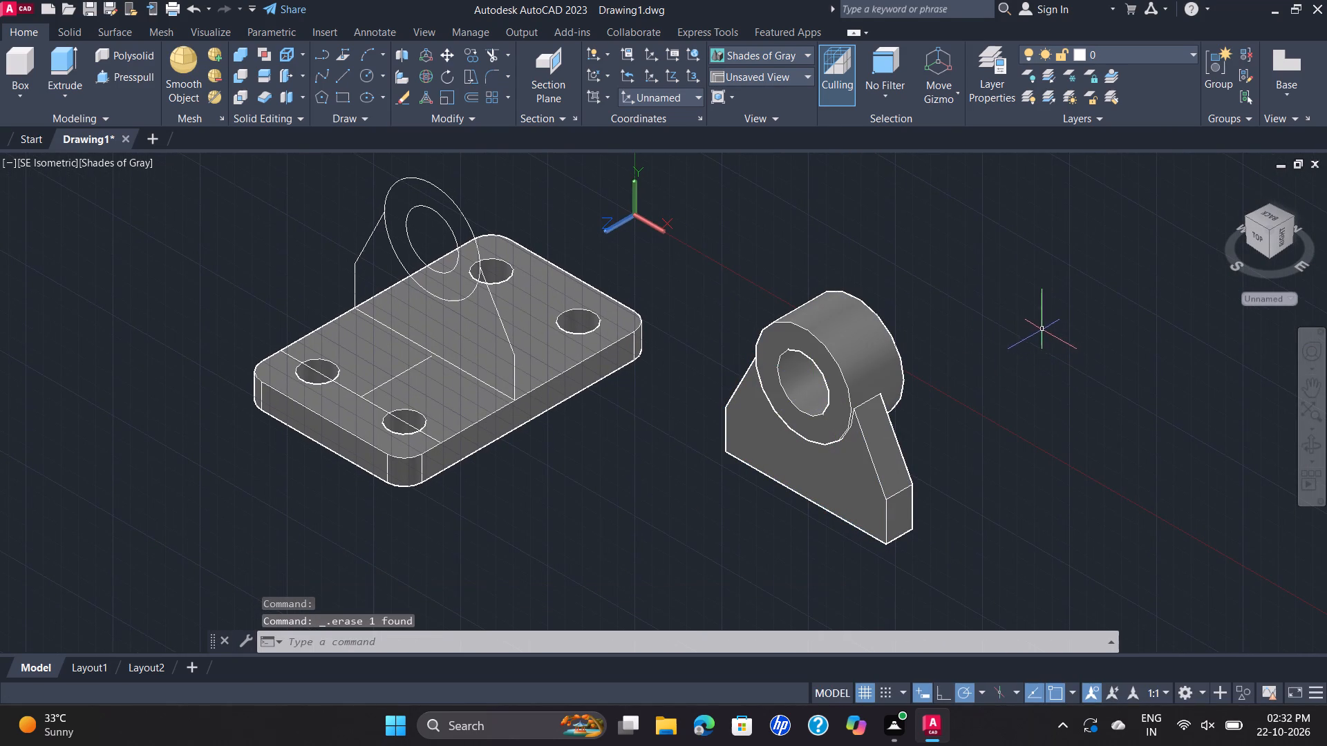
Presspull the cylinder's ring-shaped front face outward by 15.
scroll(1006, 352, up, 1)
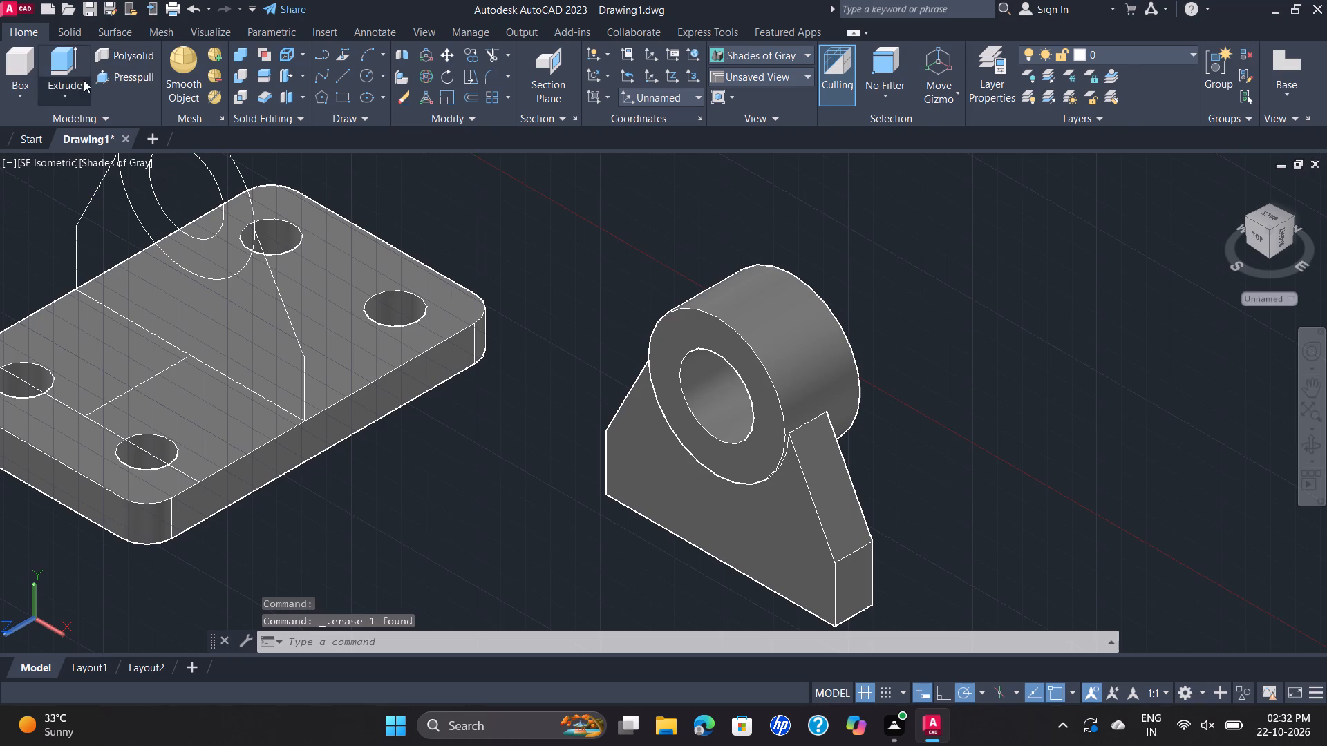
click(109, 78)
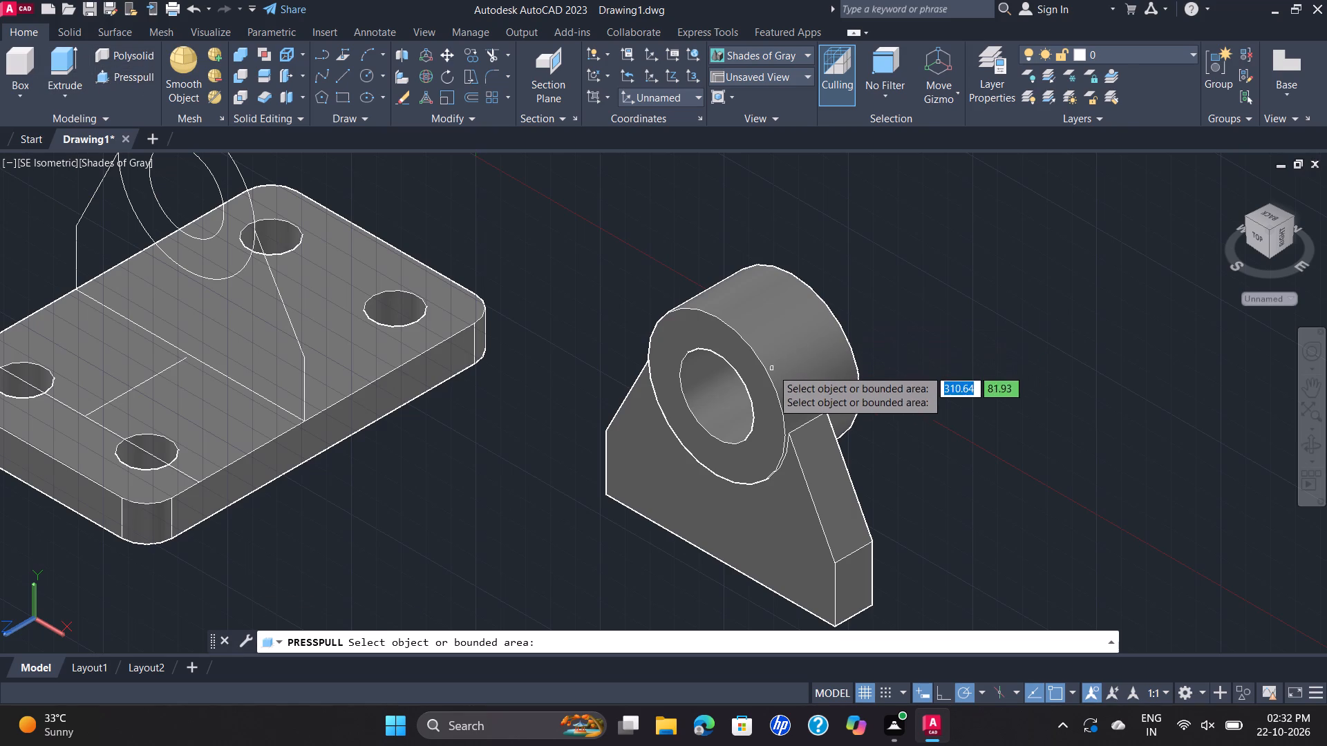
click(757, 387)
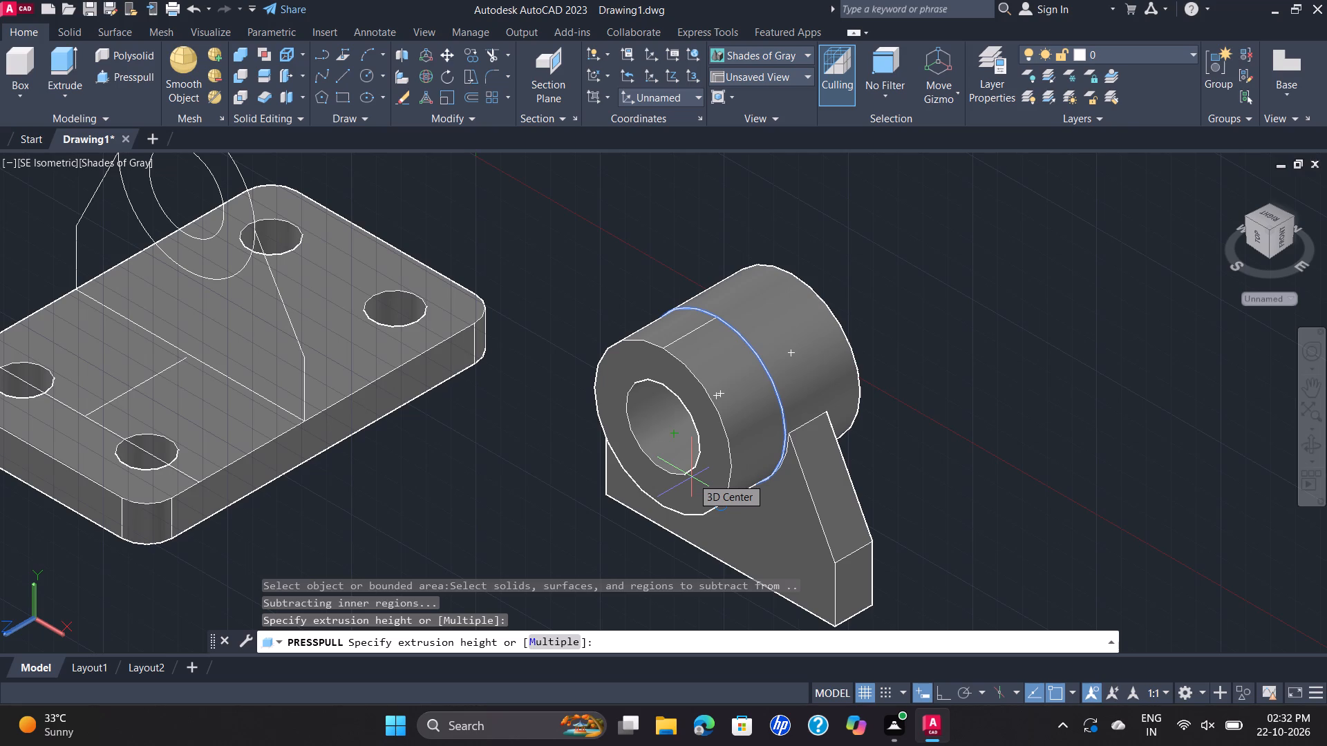
text(15)
key(Return)
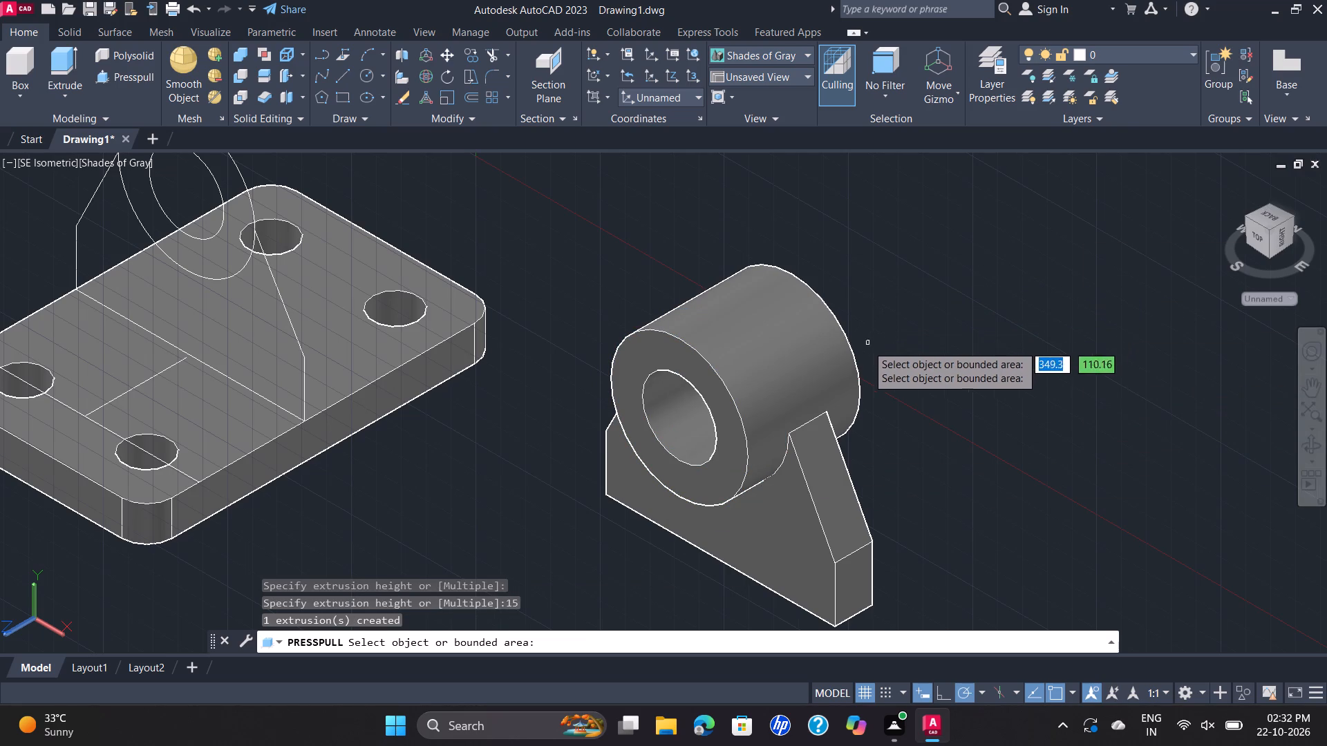
key(Escape)
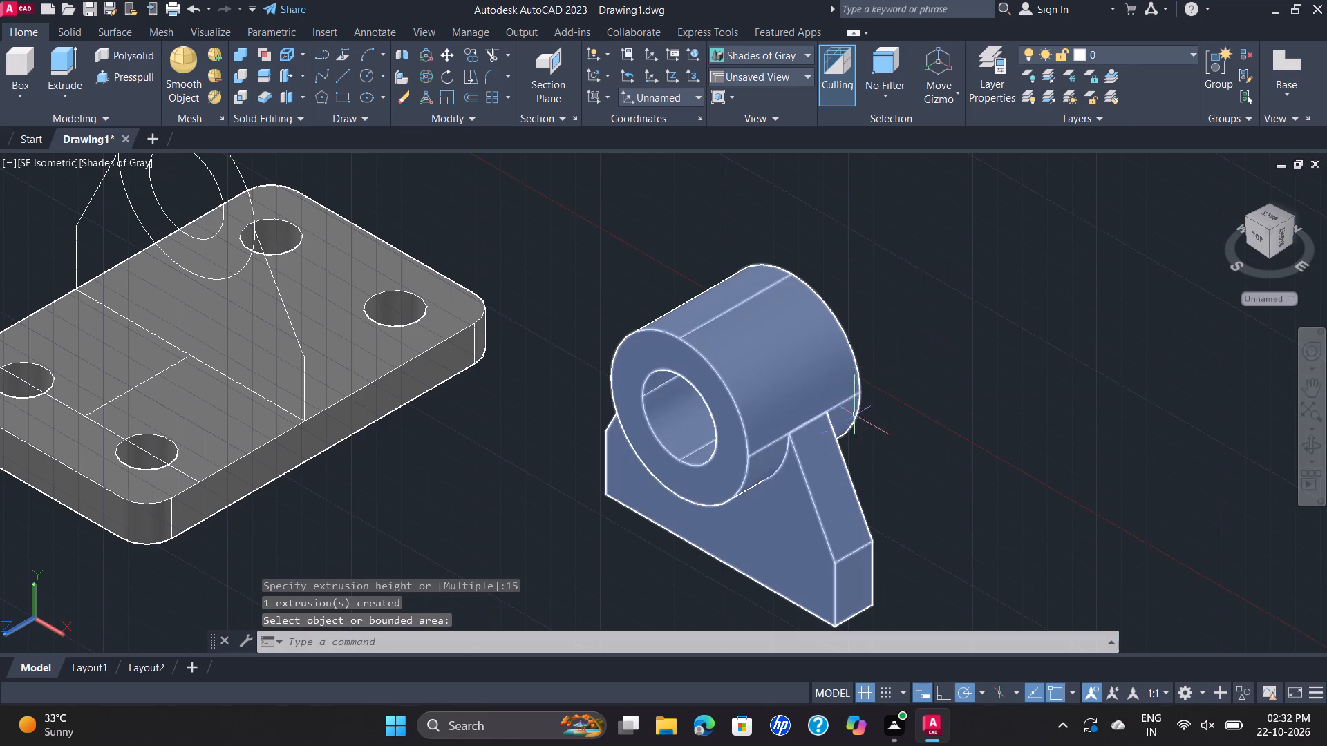
Move the rib-and-cylinder solid from its lower front +X corner onto the matching corner of the profile on the base plate's top.
scroll(984, 478, down, 1)
middle_drag(984, 478, 948, 416)
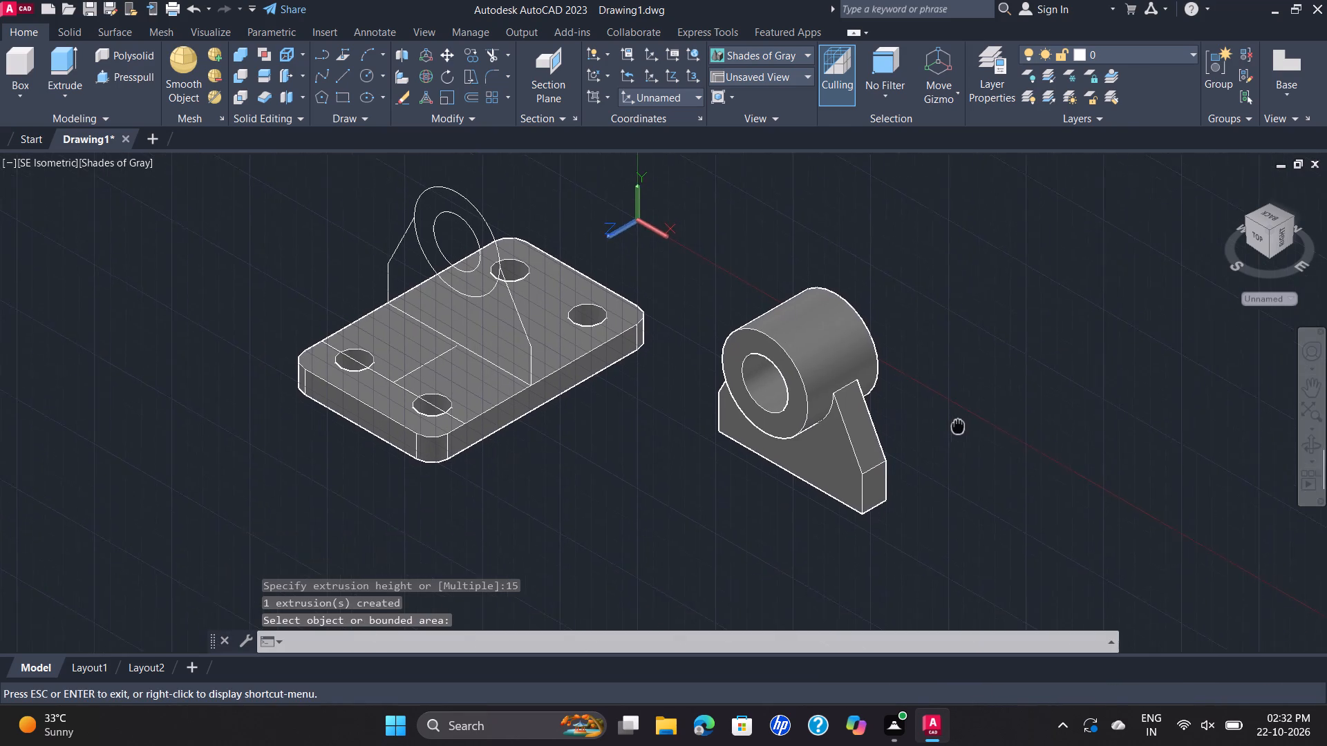
middle_drag(948, 416, 856, 385)
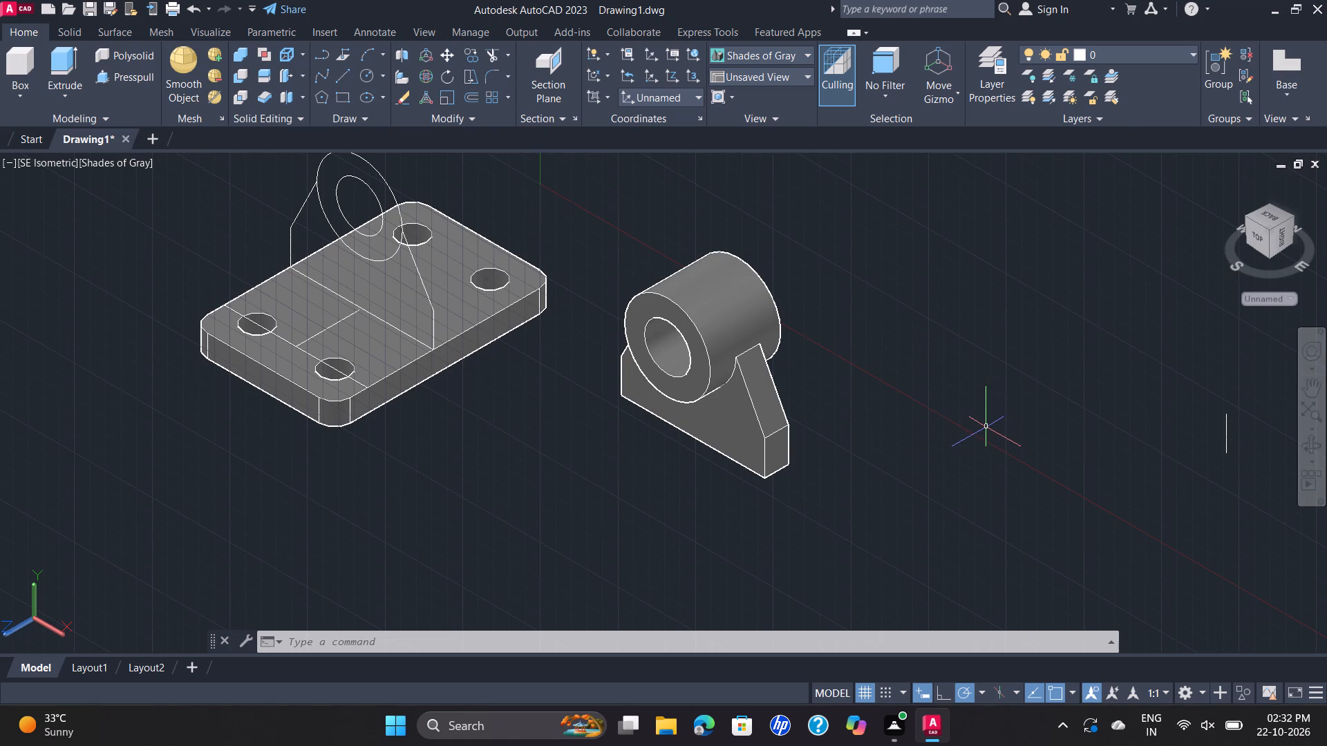
click(715, 408)
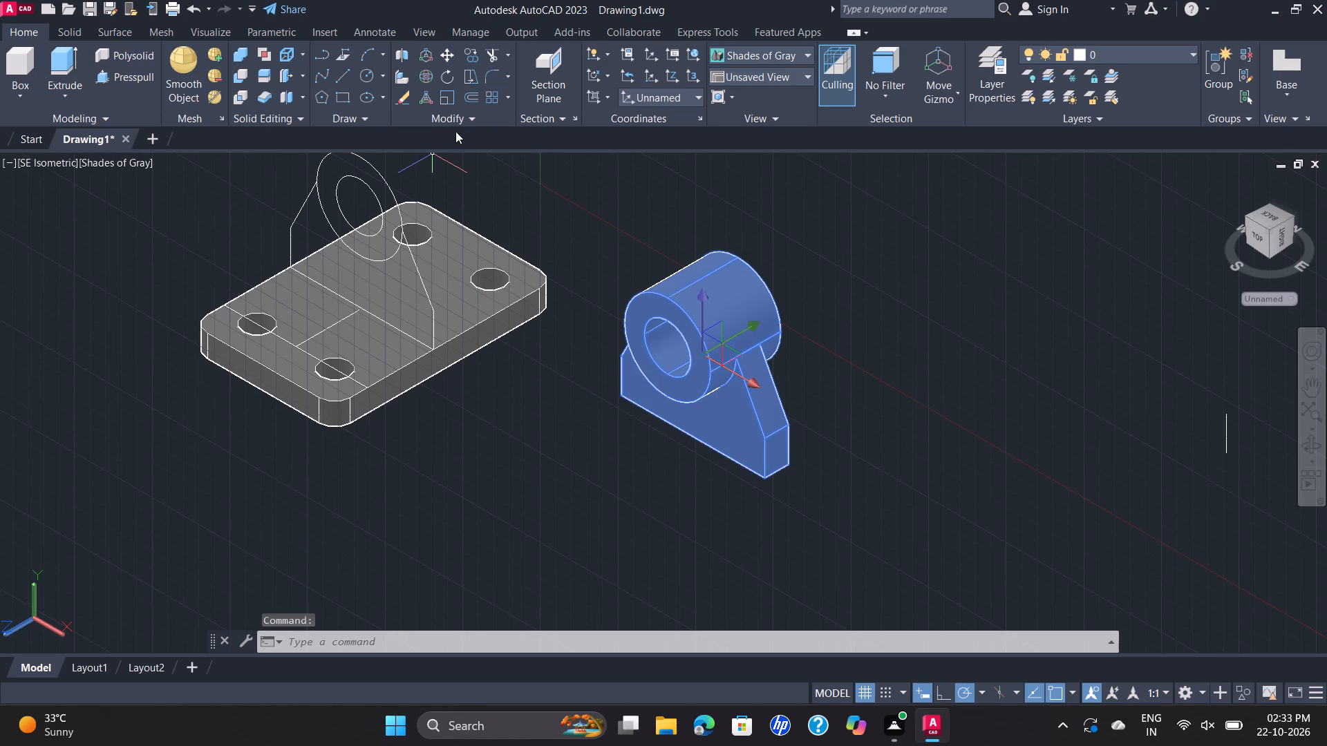
click(453, 56)
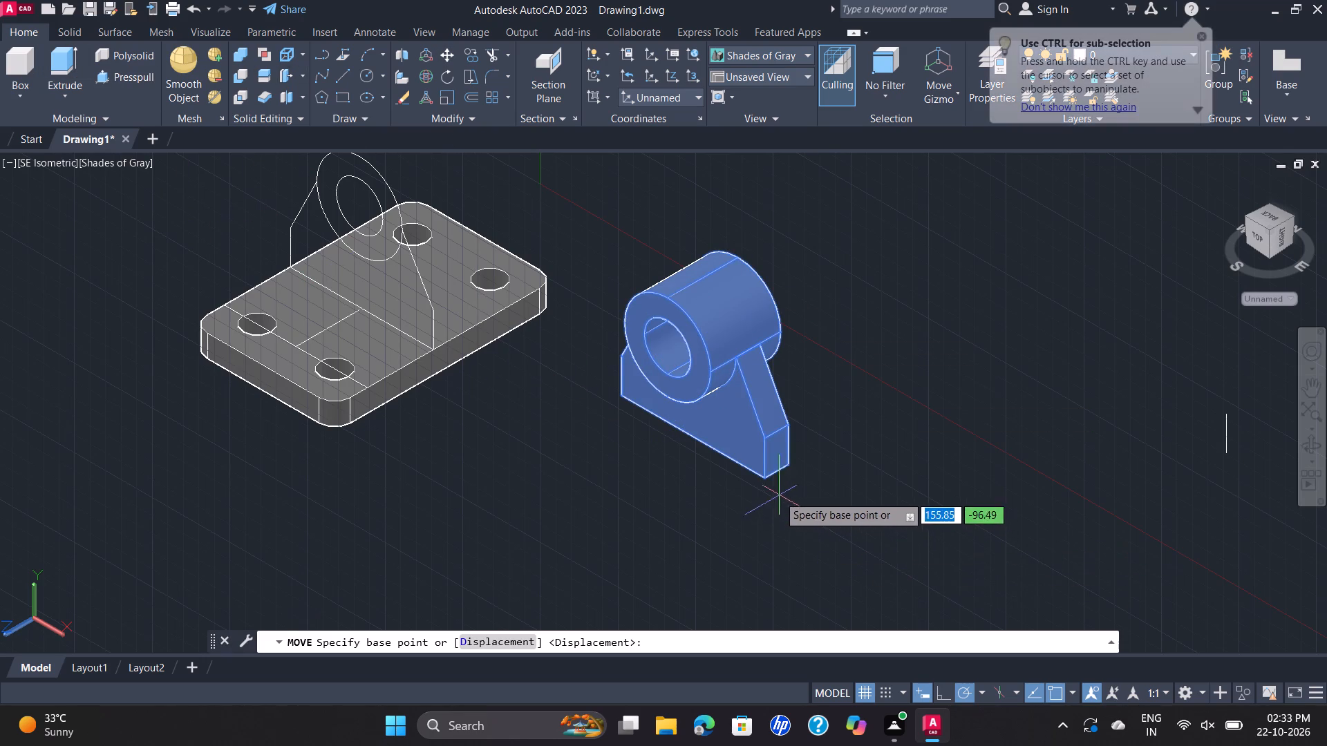
scroll(774, 495, up, 2)
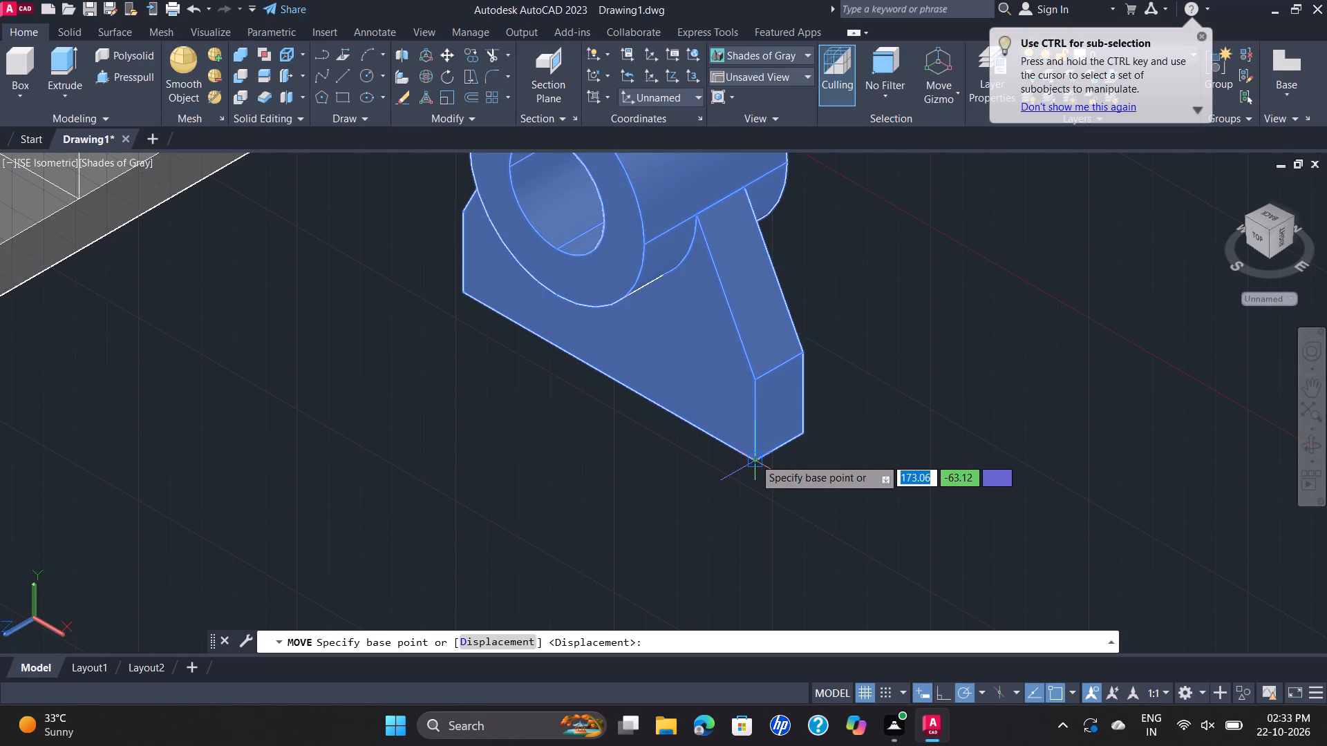
click(754, 458)
scroll(722, 436, down, 2)
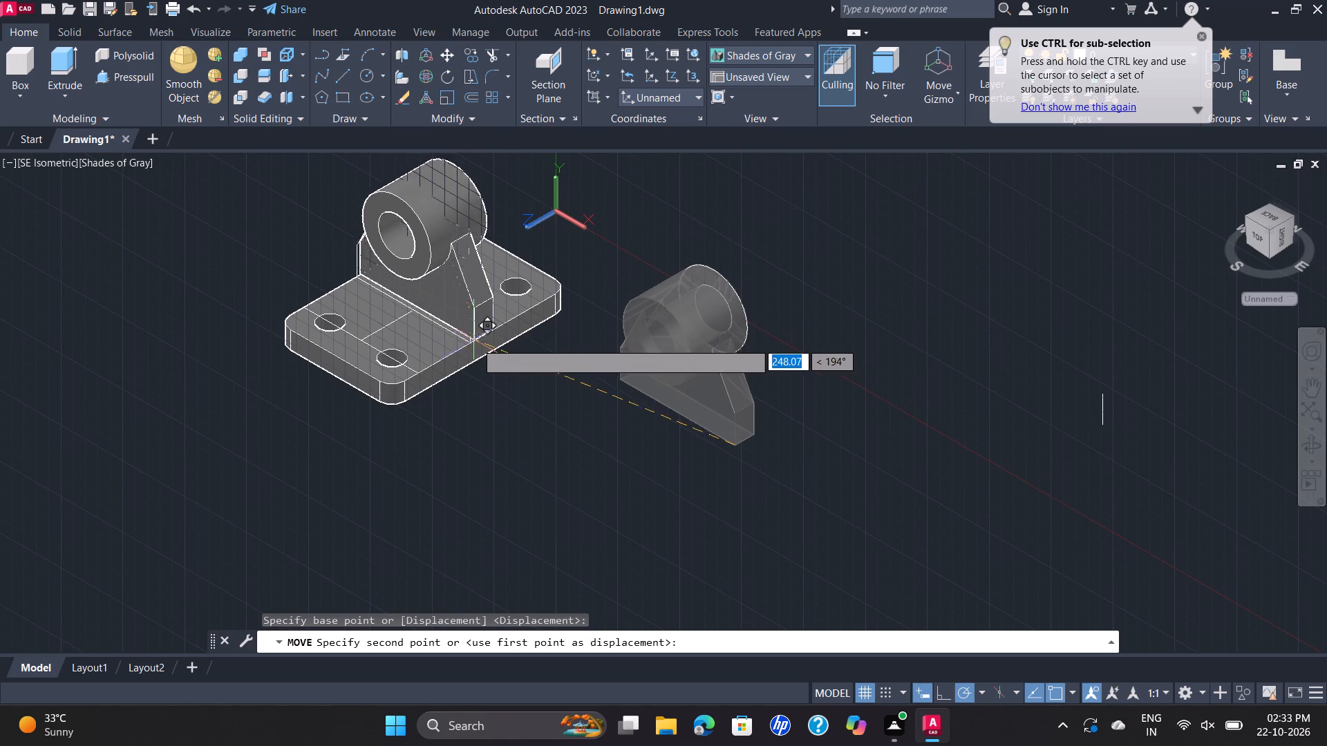
scroll(476, 343, up, 2)
click(471, 343)
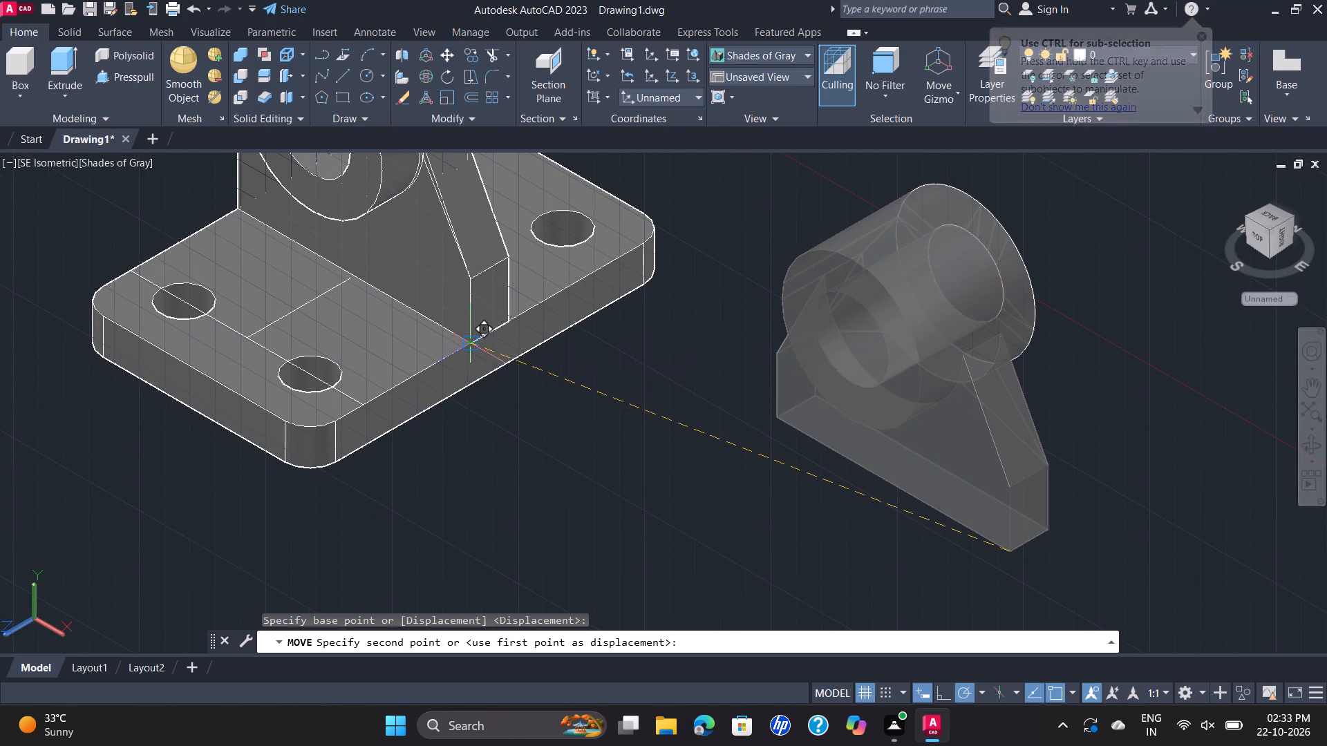
Erase the two circles and two slanted lines left behind at the solid's former location.
scroll(710, 341, down, 1)
middle_drag(726, 343, 708, 399)
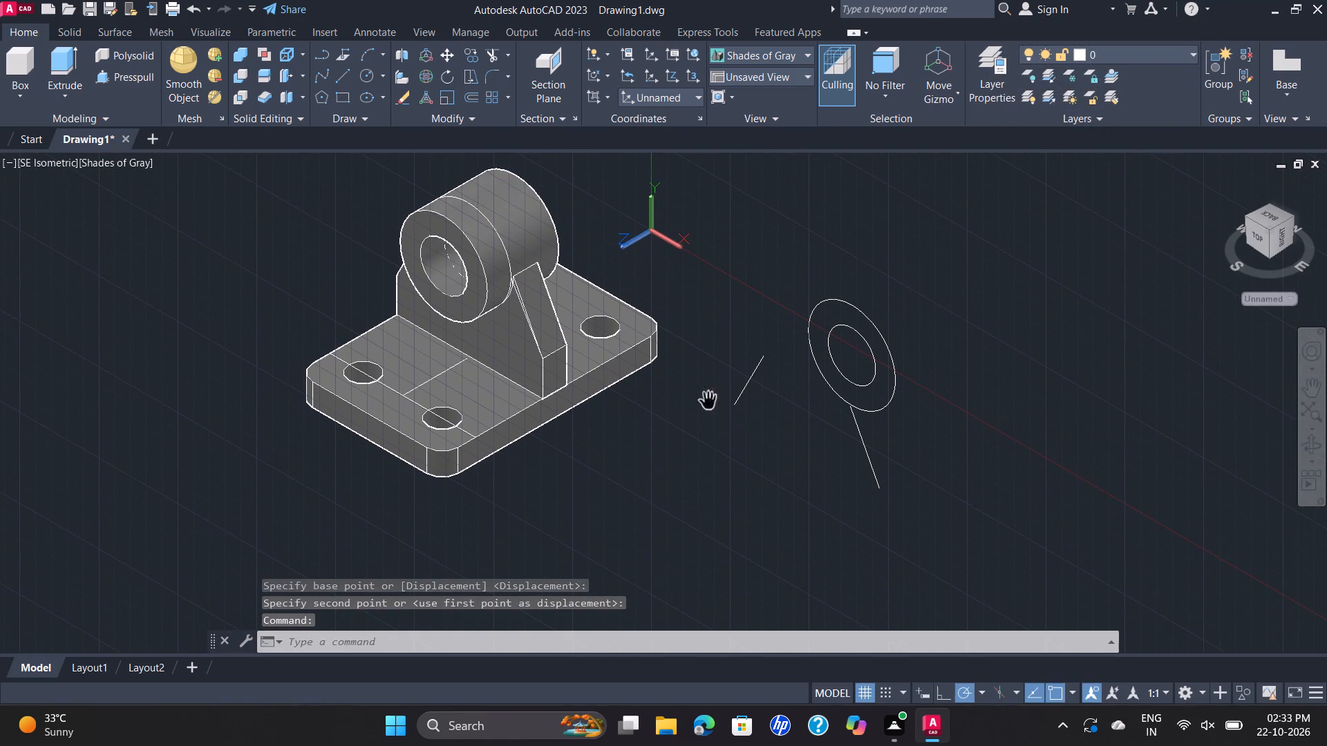
drag(990, 294, 975, 293)
click(723, 489)
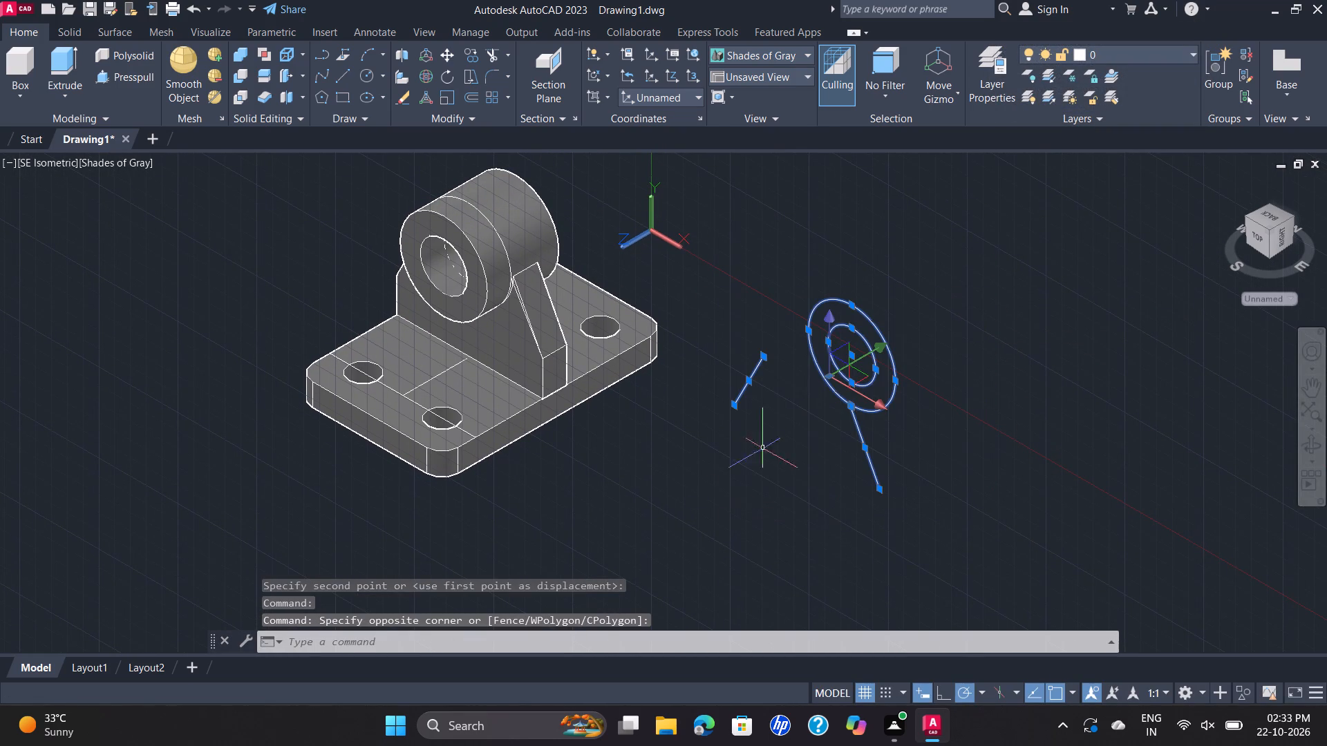
key(Delete)
Erase the leftover rib profile outline on the front face of the rib standing on the base plate.
middle_drag(891, 365, 812, 461)
scroll(870, 394, down, 1)
scroll(583, 352, up, 2)
middle_drag(615, 351, 837, 269)
scroll(647, 352, up, 2)
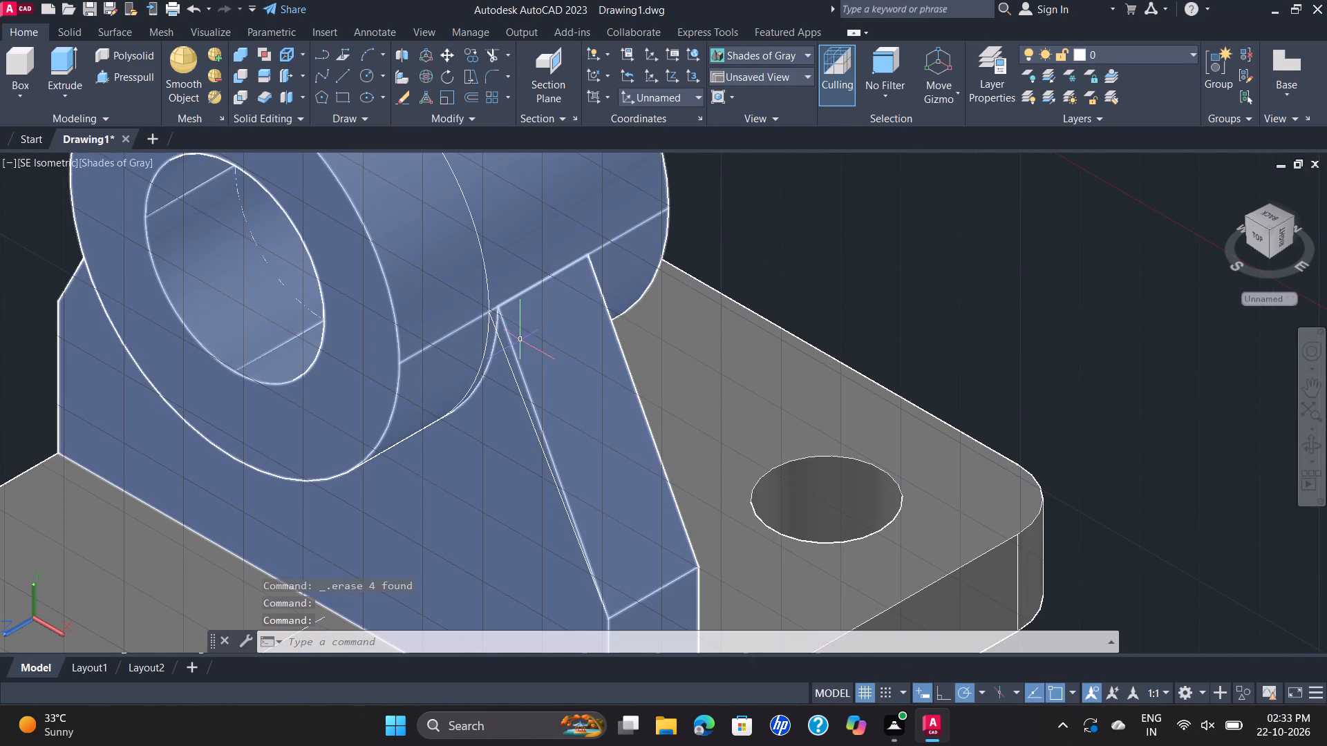
click(503, 341)
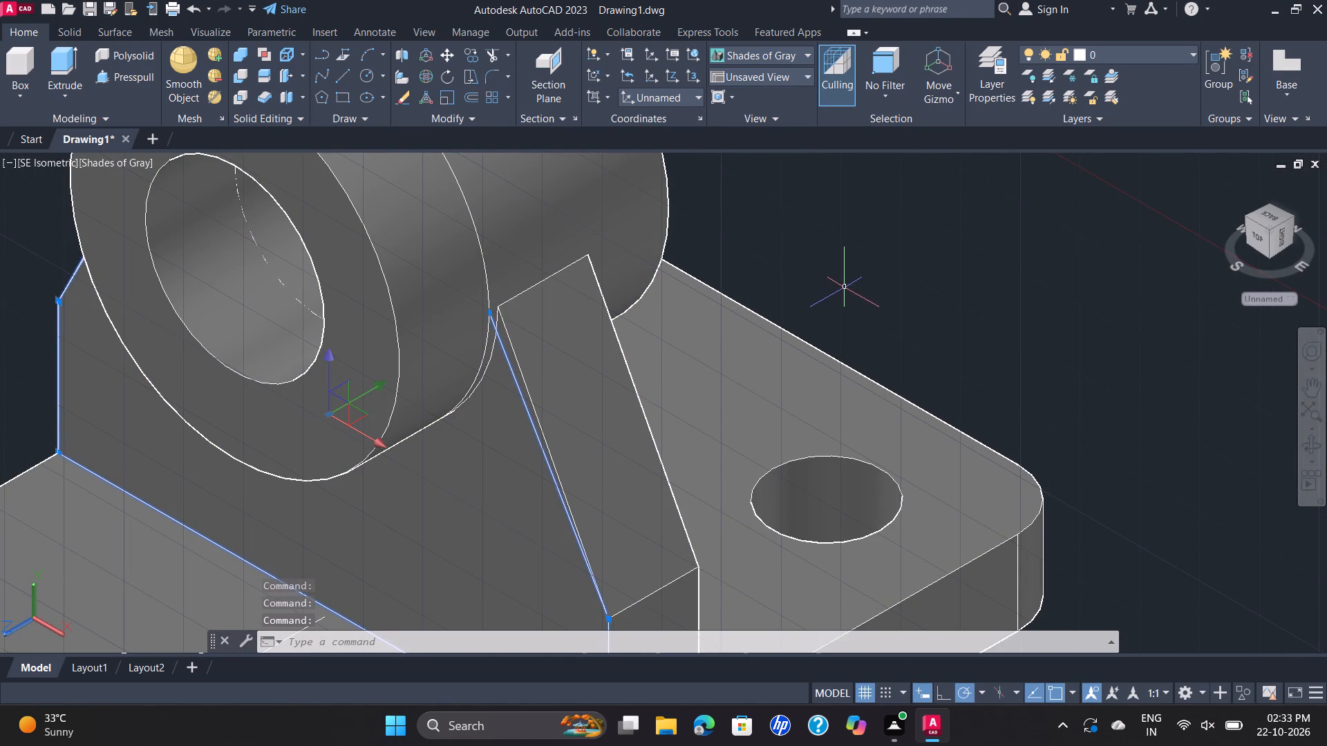
key(Delete)
Examine the assembled bracket up close and from the +X side, checking the cylinder, rib and base plate.
scroll(839, 292, down, 3)
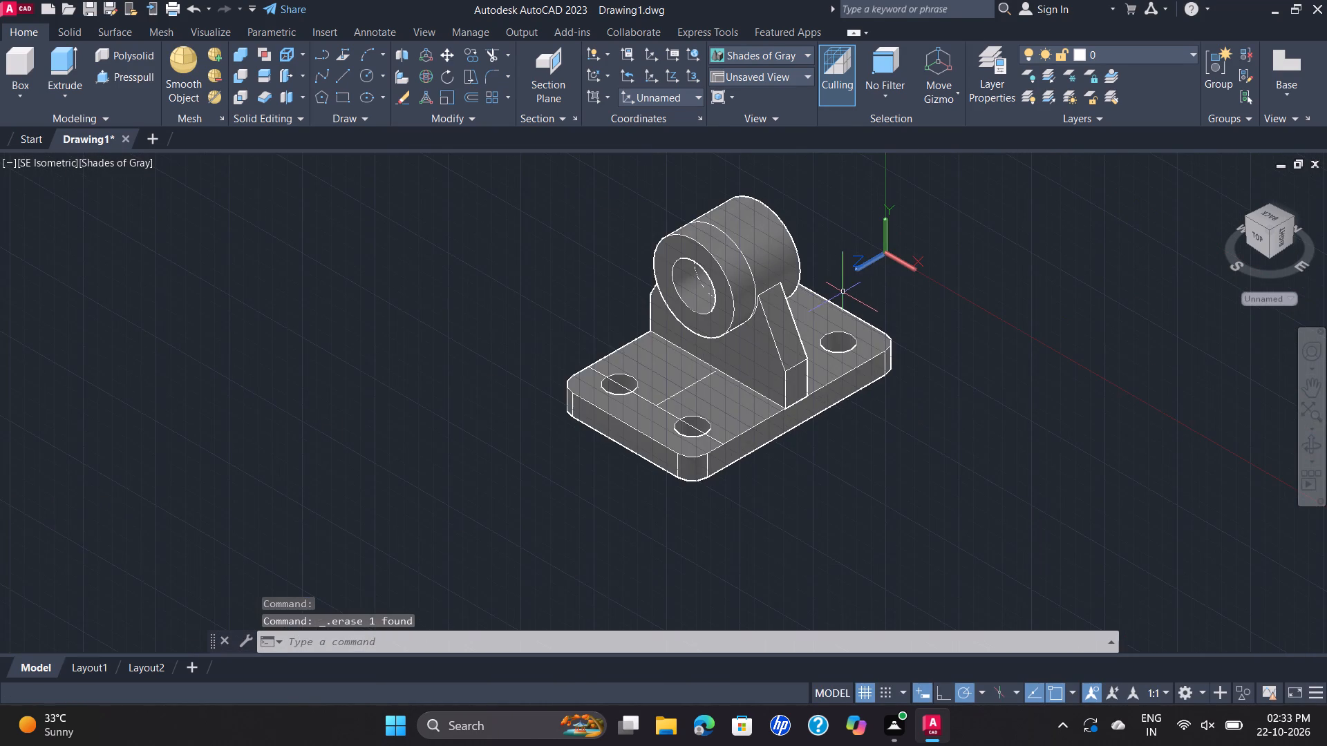
scroll(865, 285, up, 1)
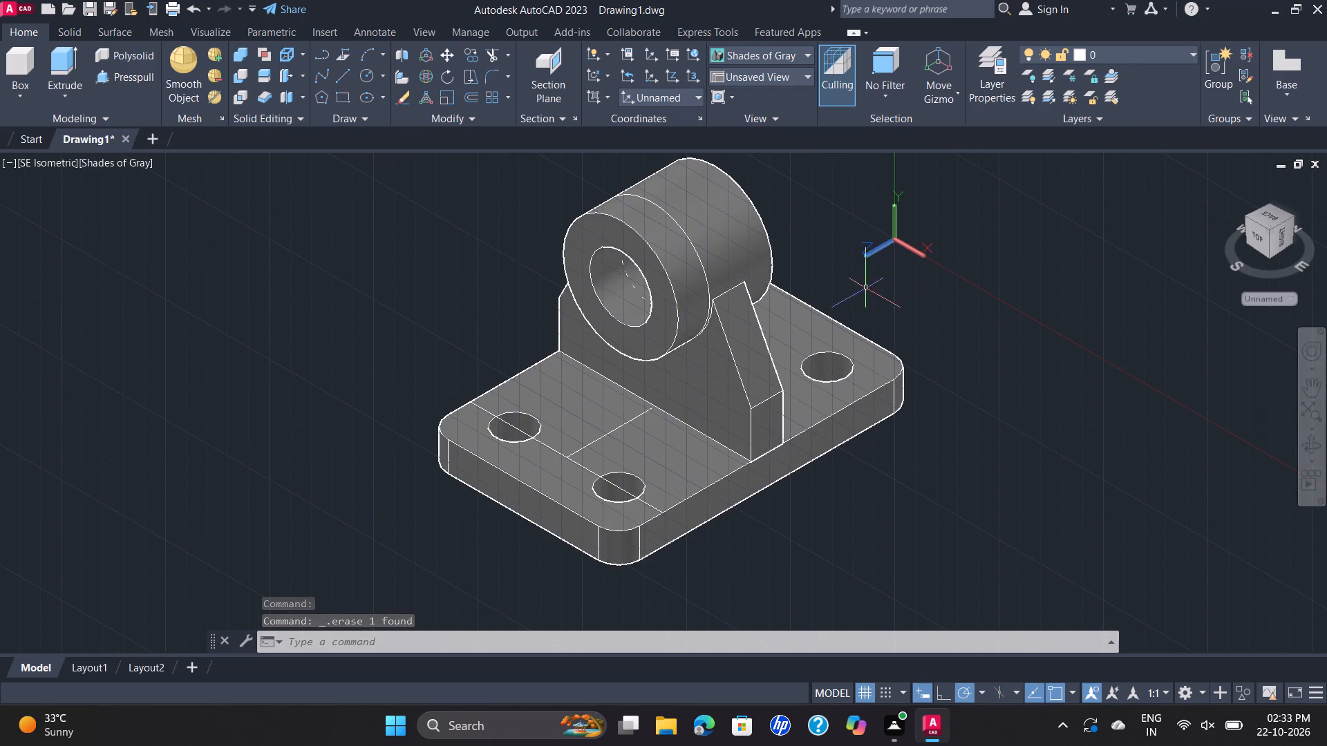
middle_drag(1053, 275, 1015, 276)
scroll(1000, 277, down, 1)
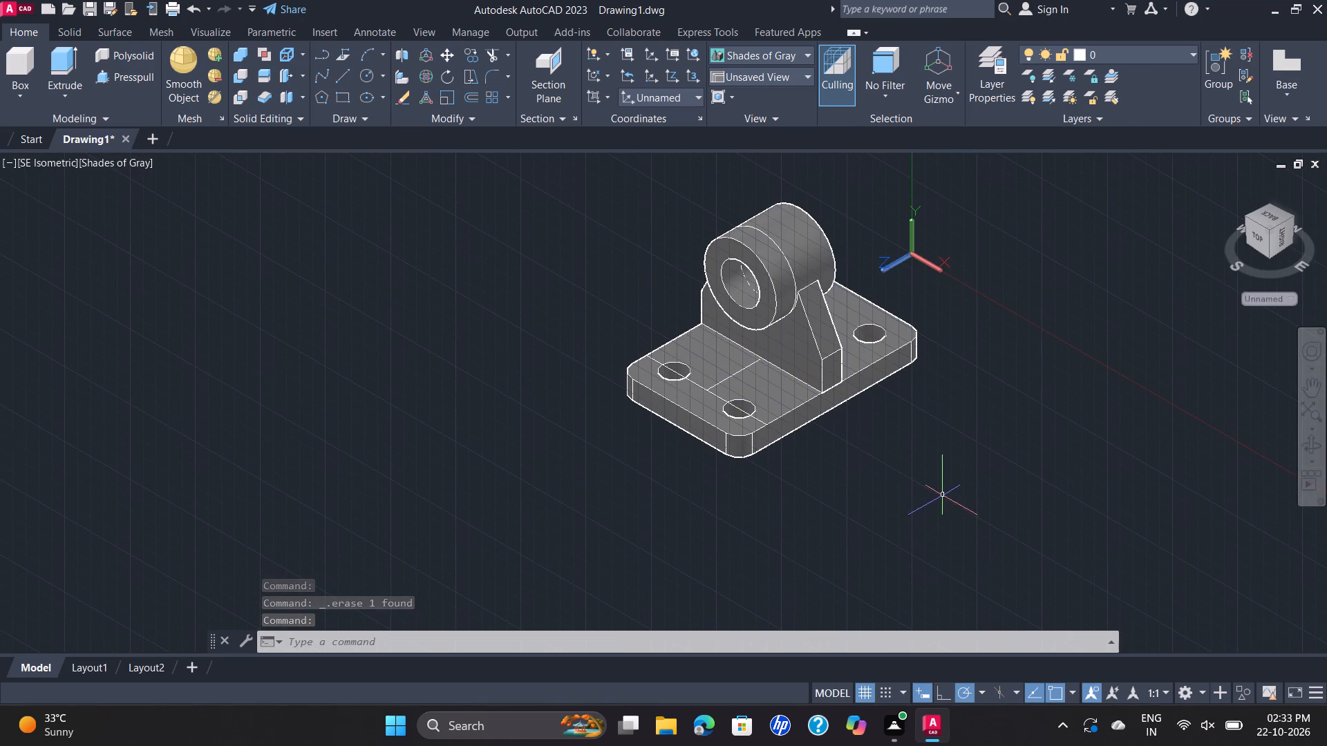
middle_drag(943, 495, 802, 492)
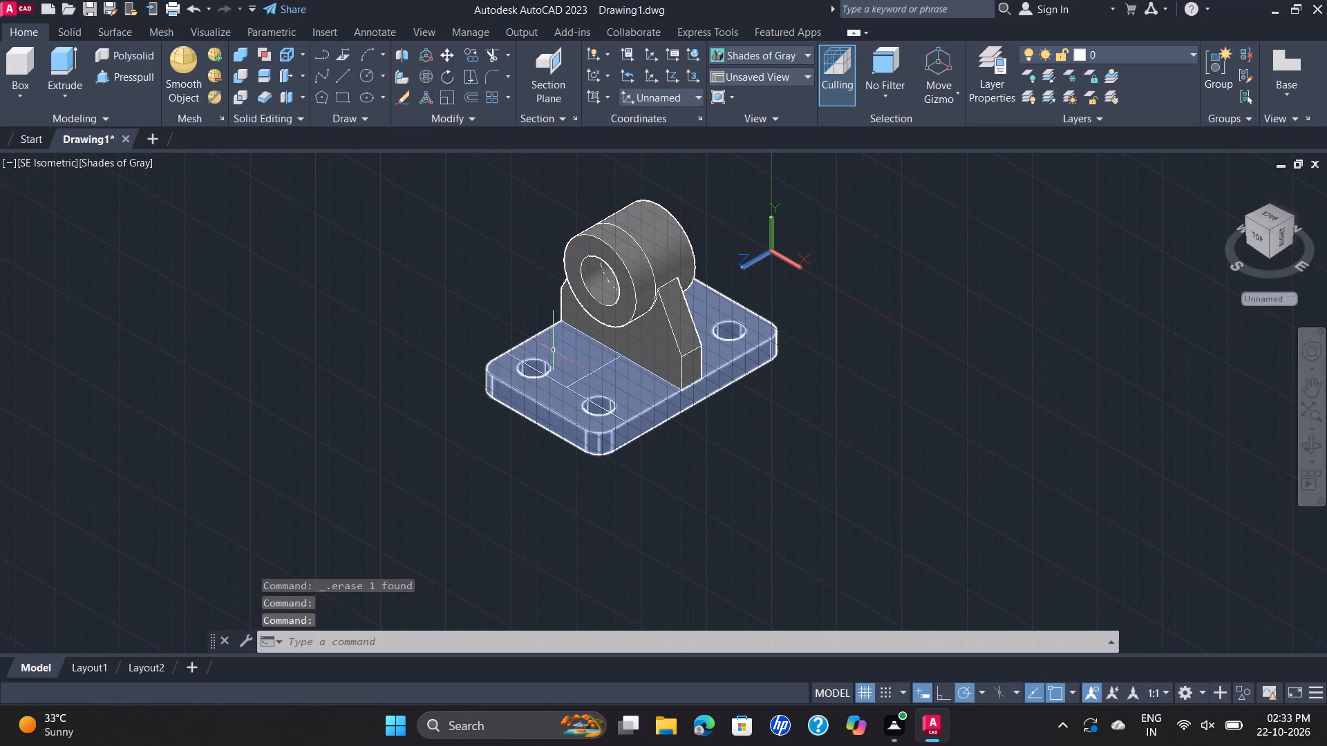
scroll(552, 269, up, 1)
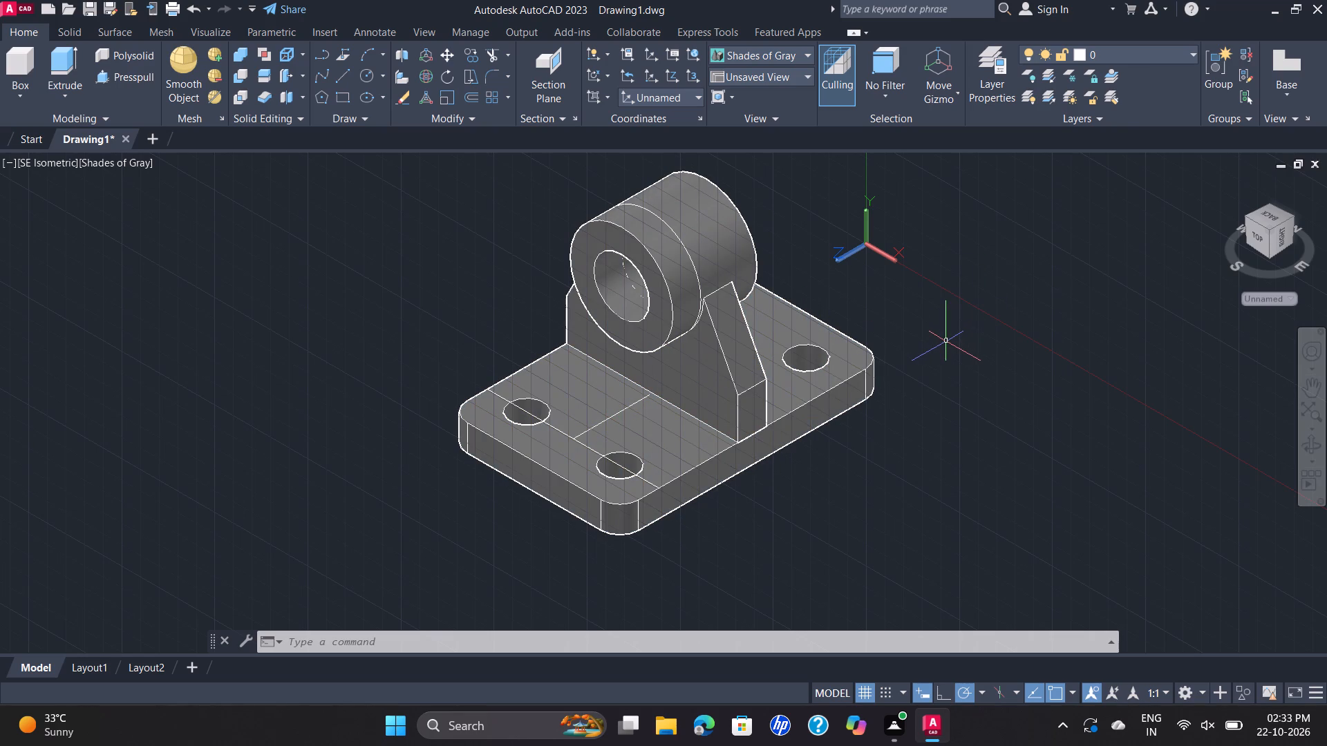
shift+middle_drag(945, 341, 872, 315)
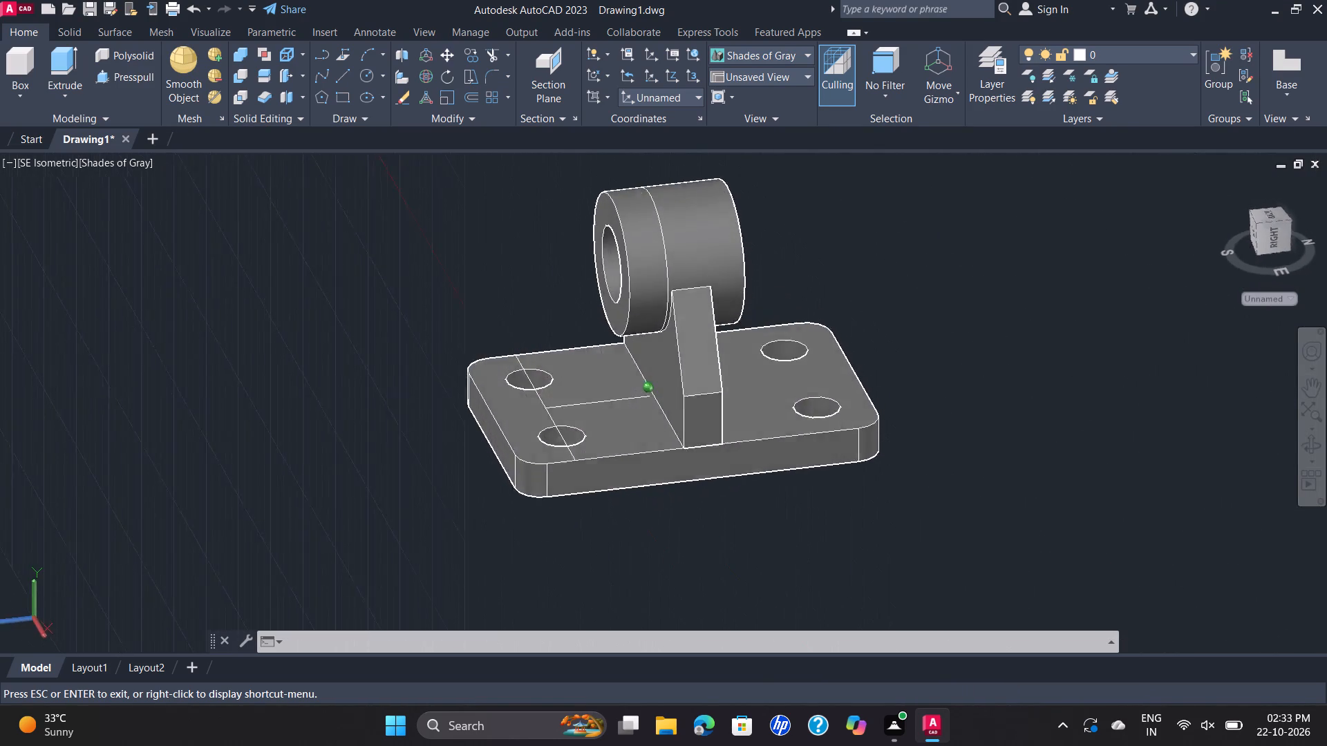
shift+middle_drag(872, 315, 869, 280)
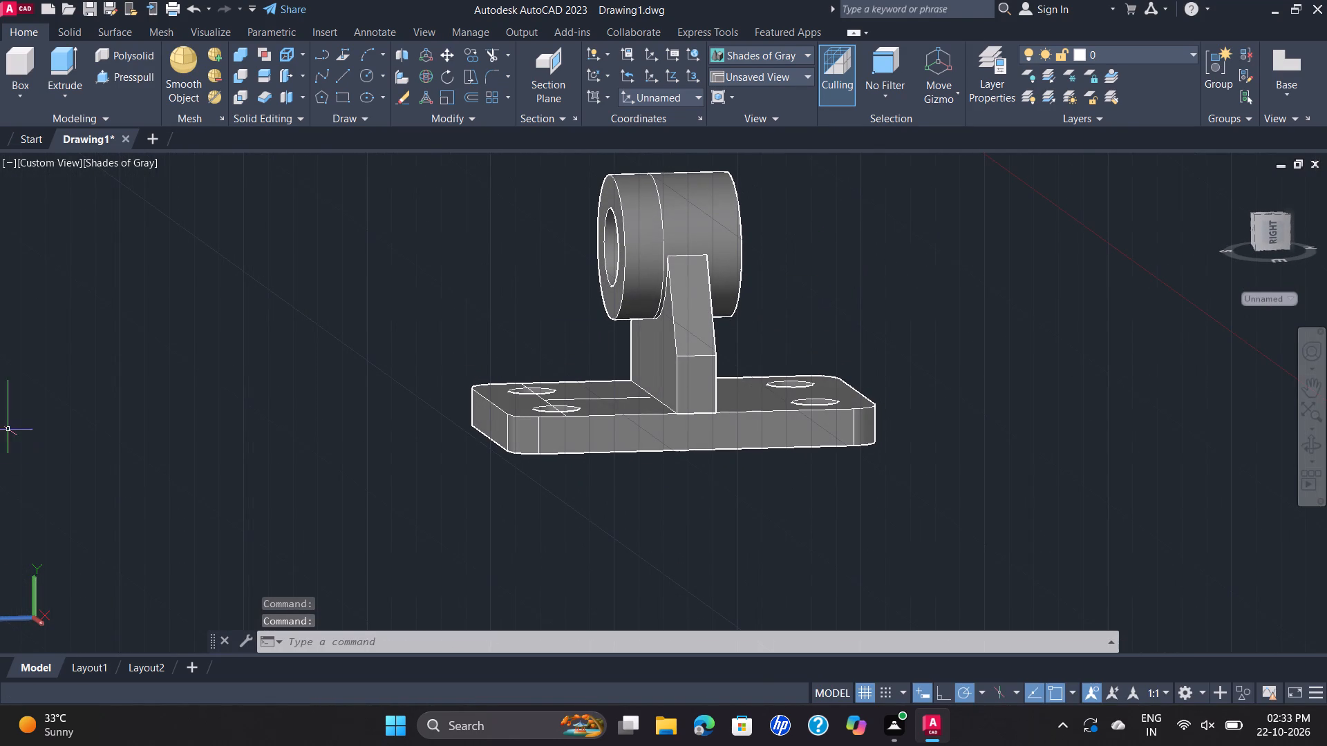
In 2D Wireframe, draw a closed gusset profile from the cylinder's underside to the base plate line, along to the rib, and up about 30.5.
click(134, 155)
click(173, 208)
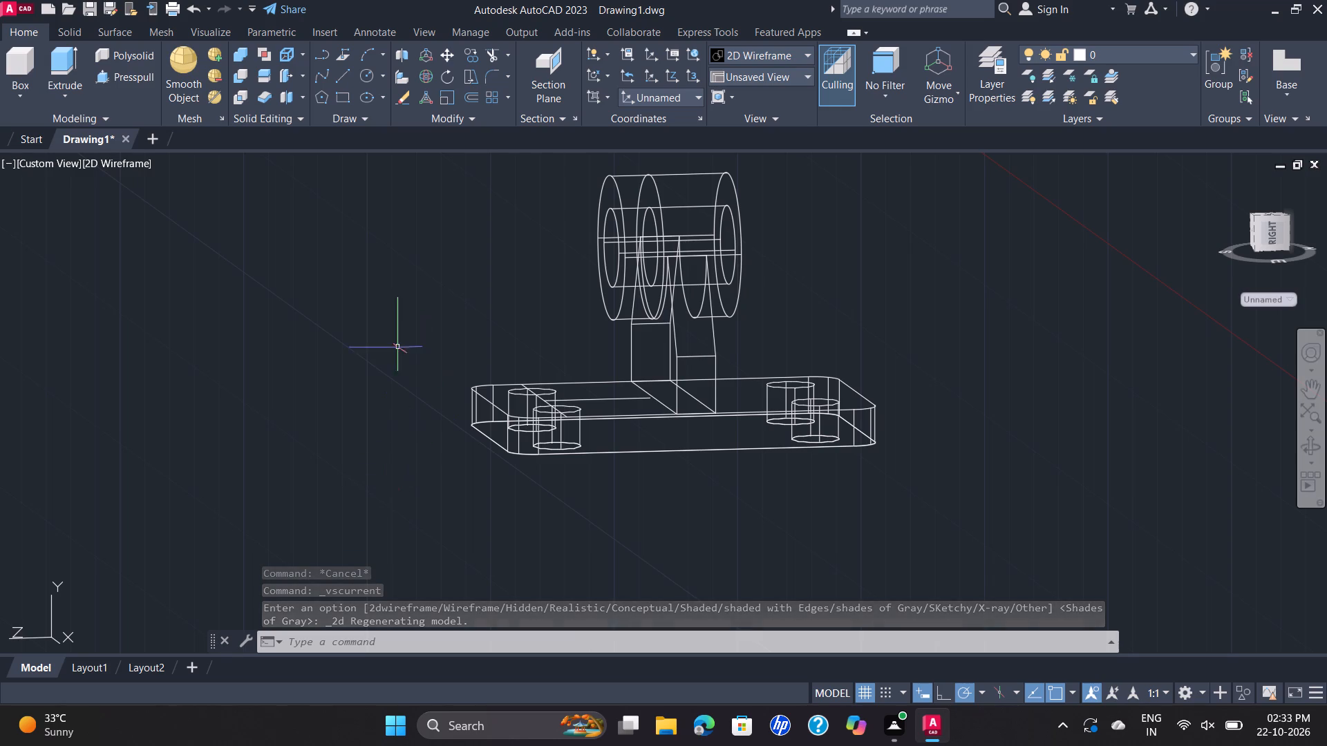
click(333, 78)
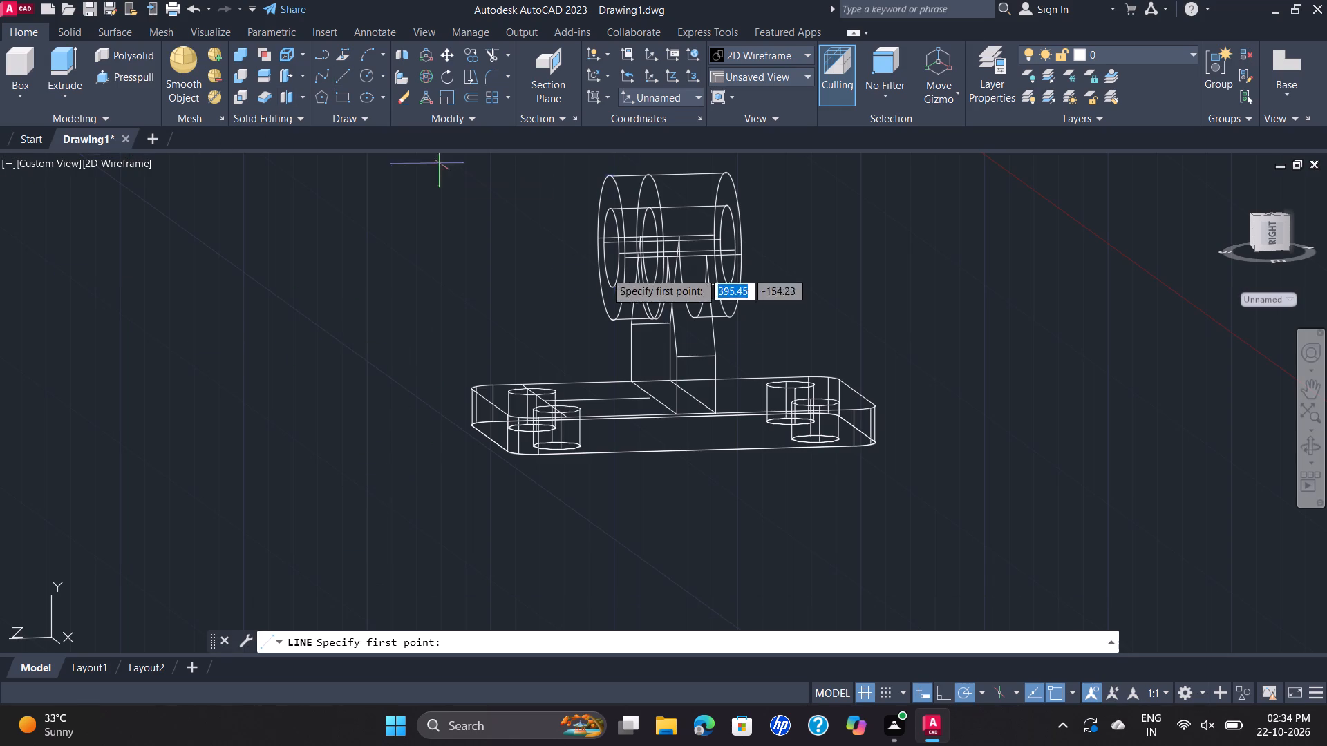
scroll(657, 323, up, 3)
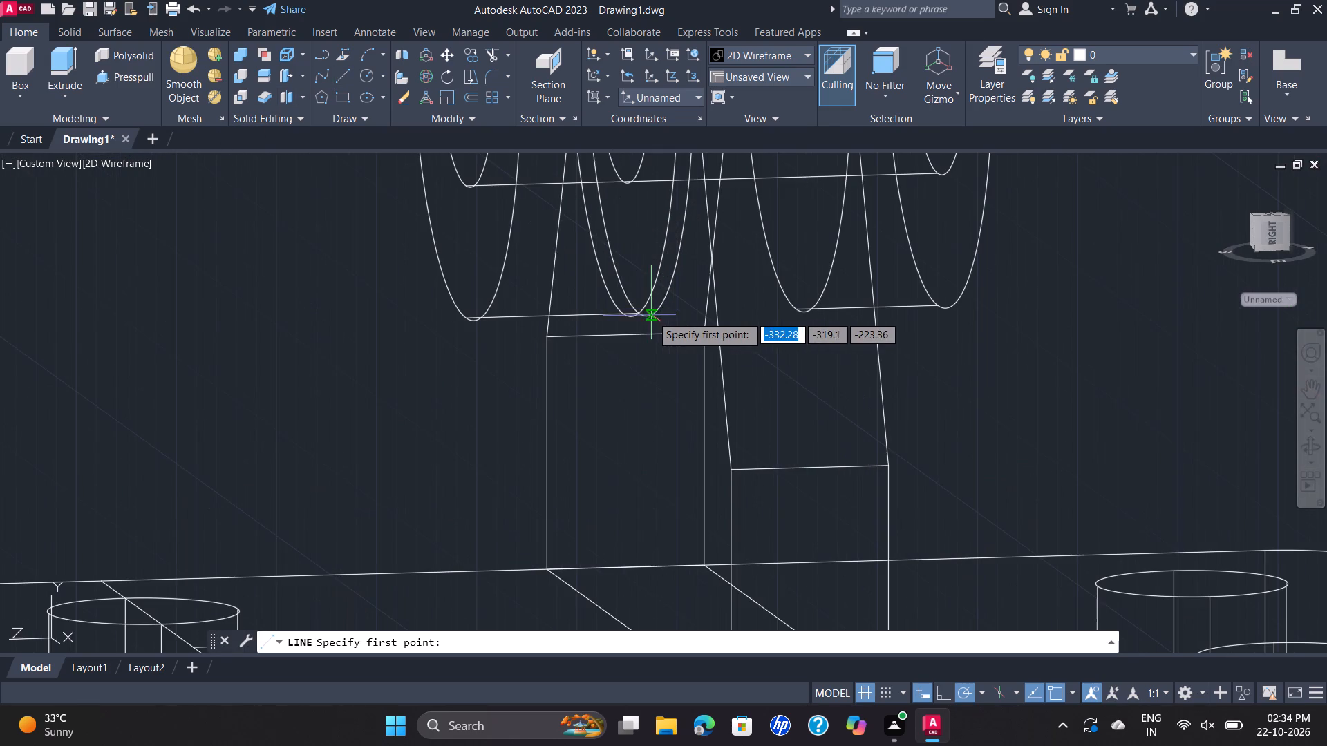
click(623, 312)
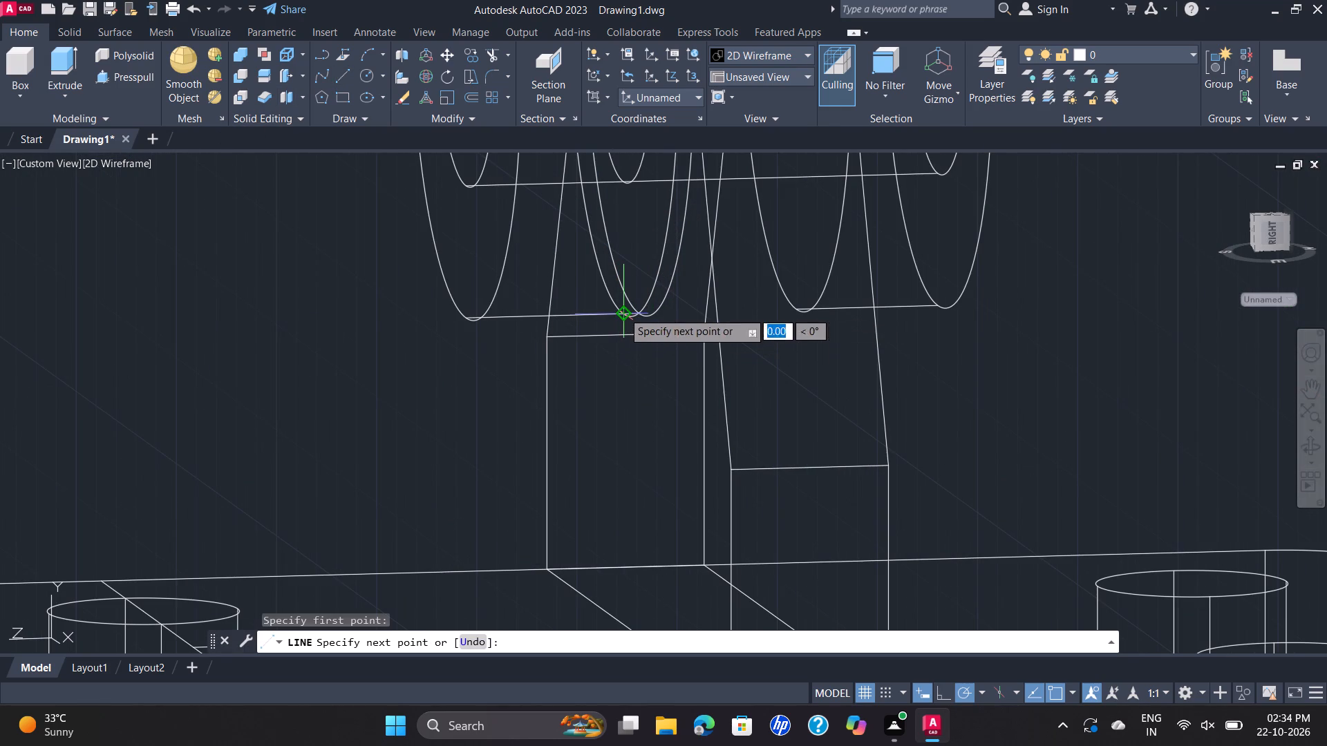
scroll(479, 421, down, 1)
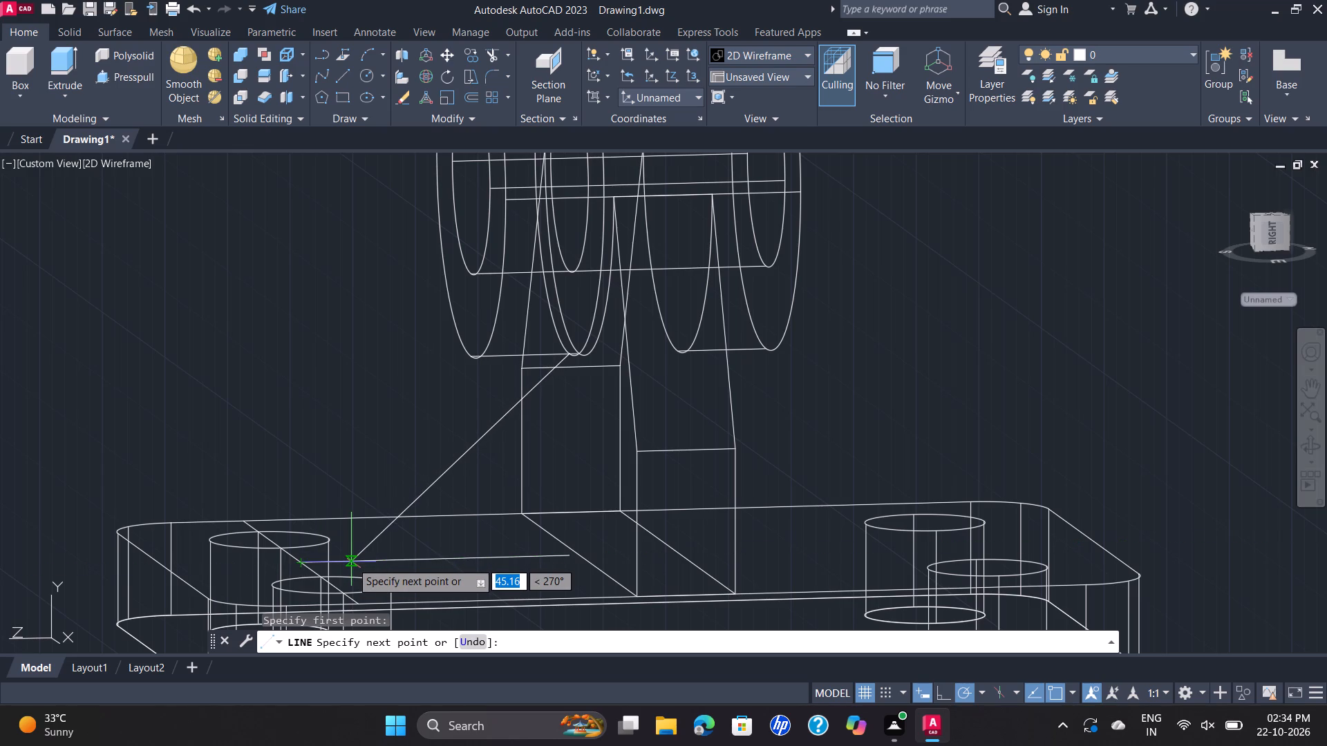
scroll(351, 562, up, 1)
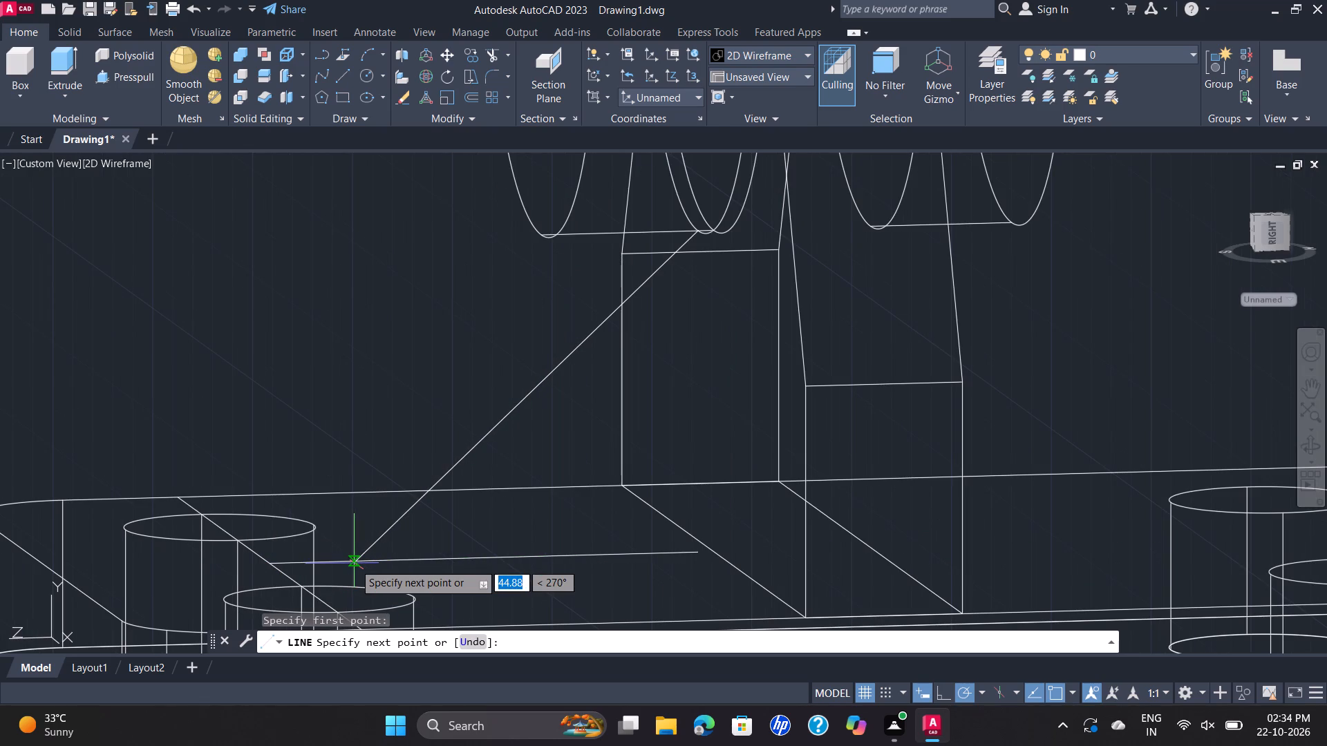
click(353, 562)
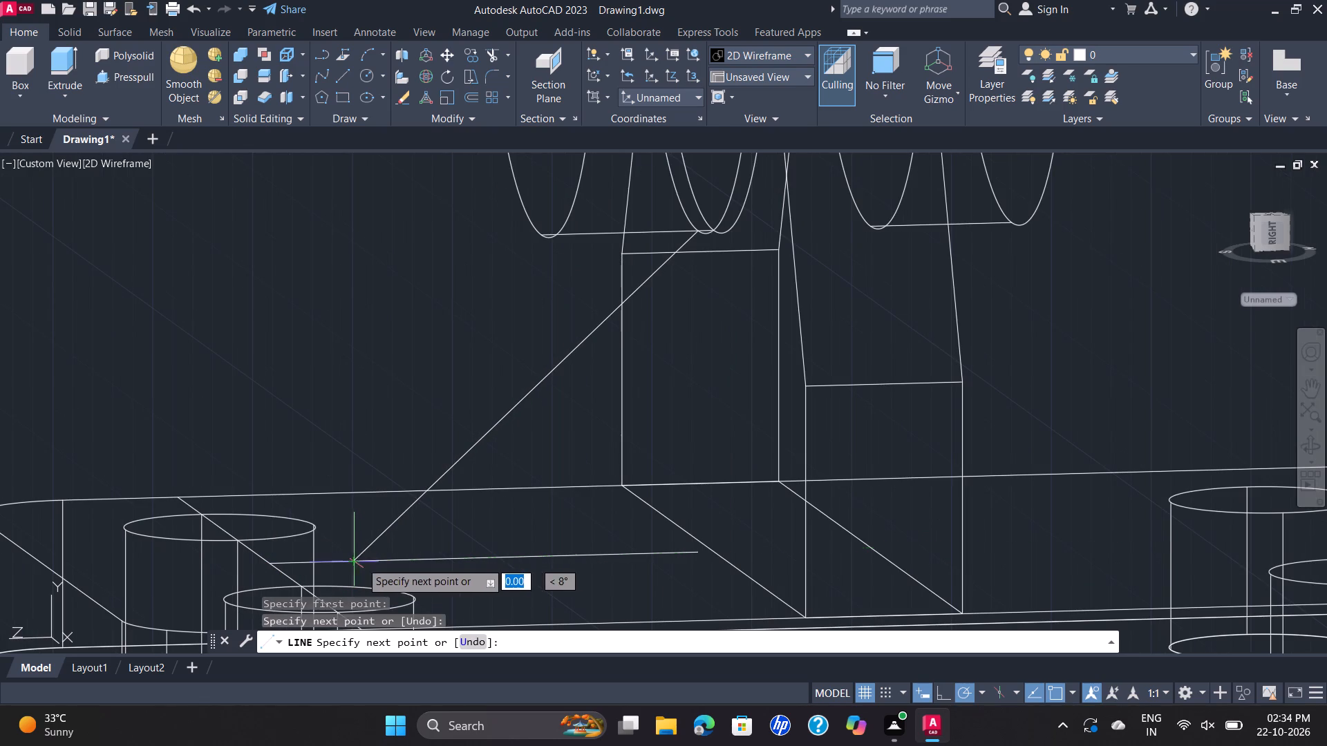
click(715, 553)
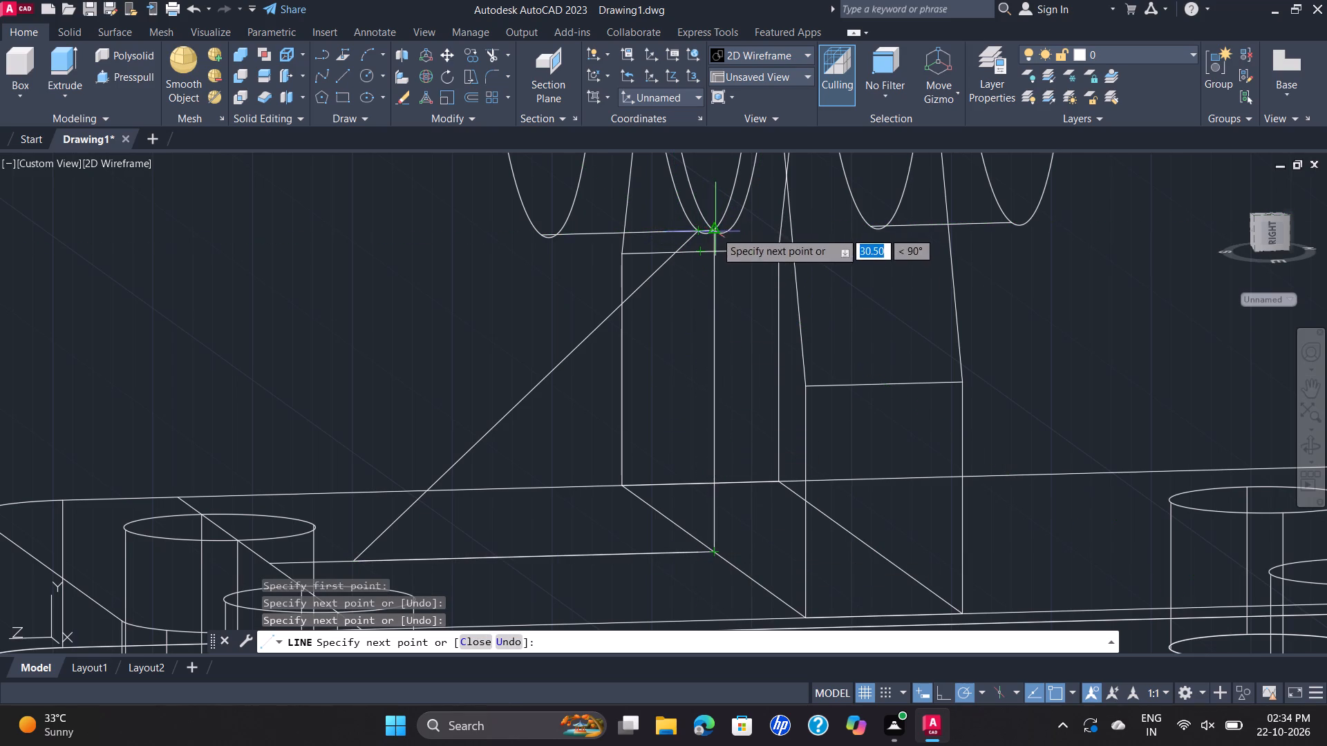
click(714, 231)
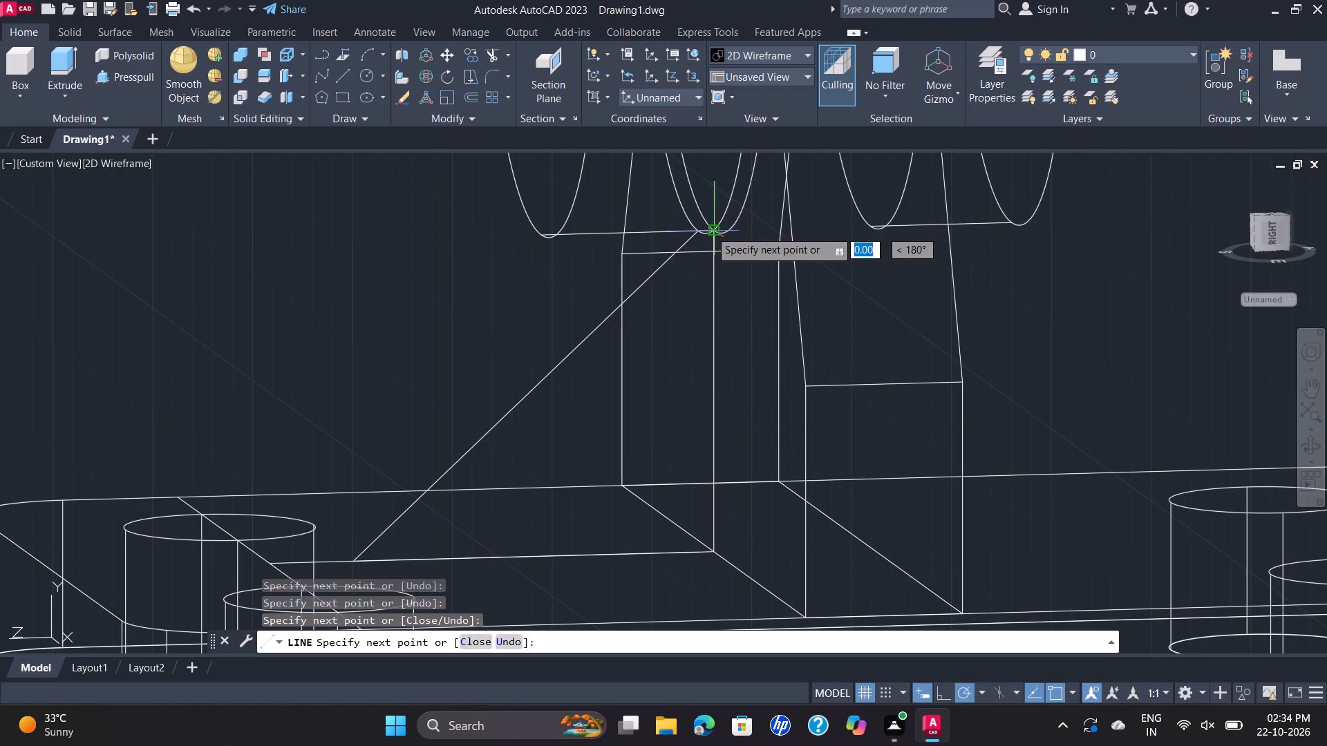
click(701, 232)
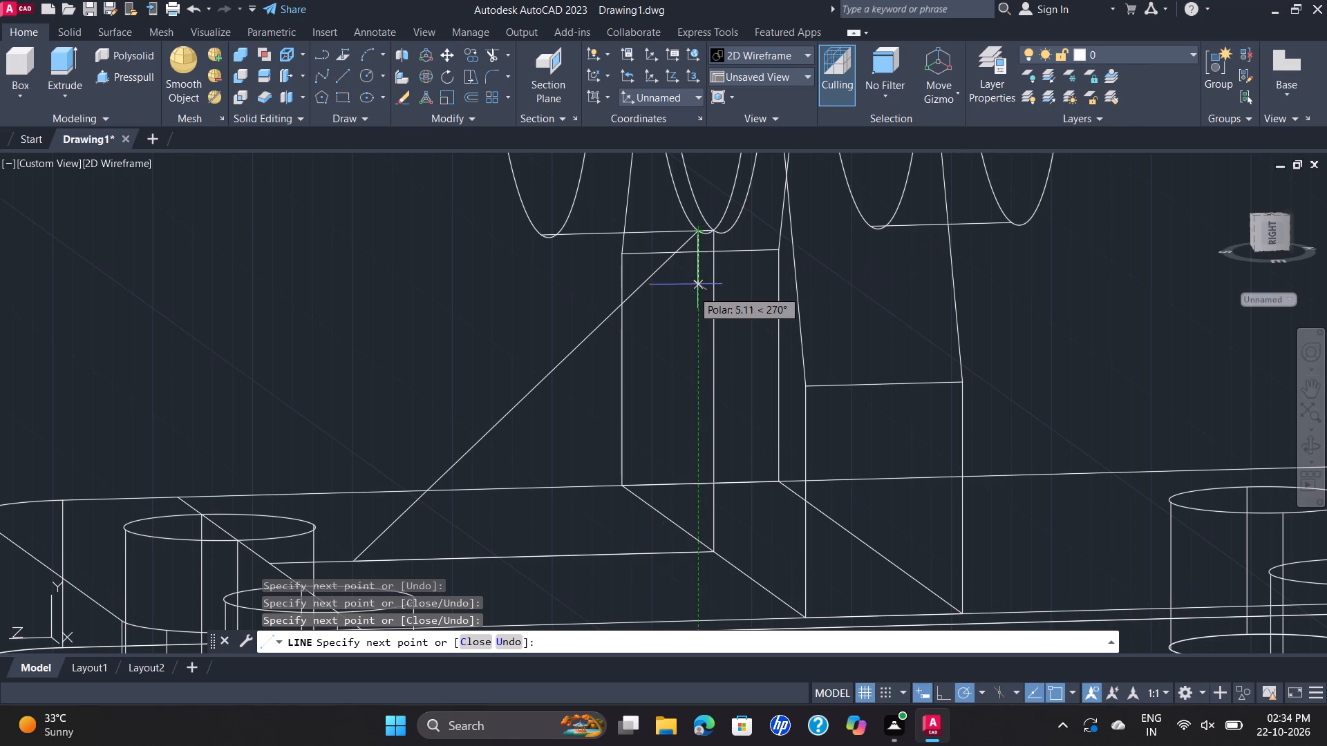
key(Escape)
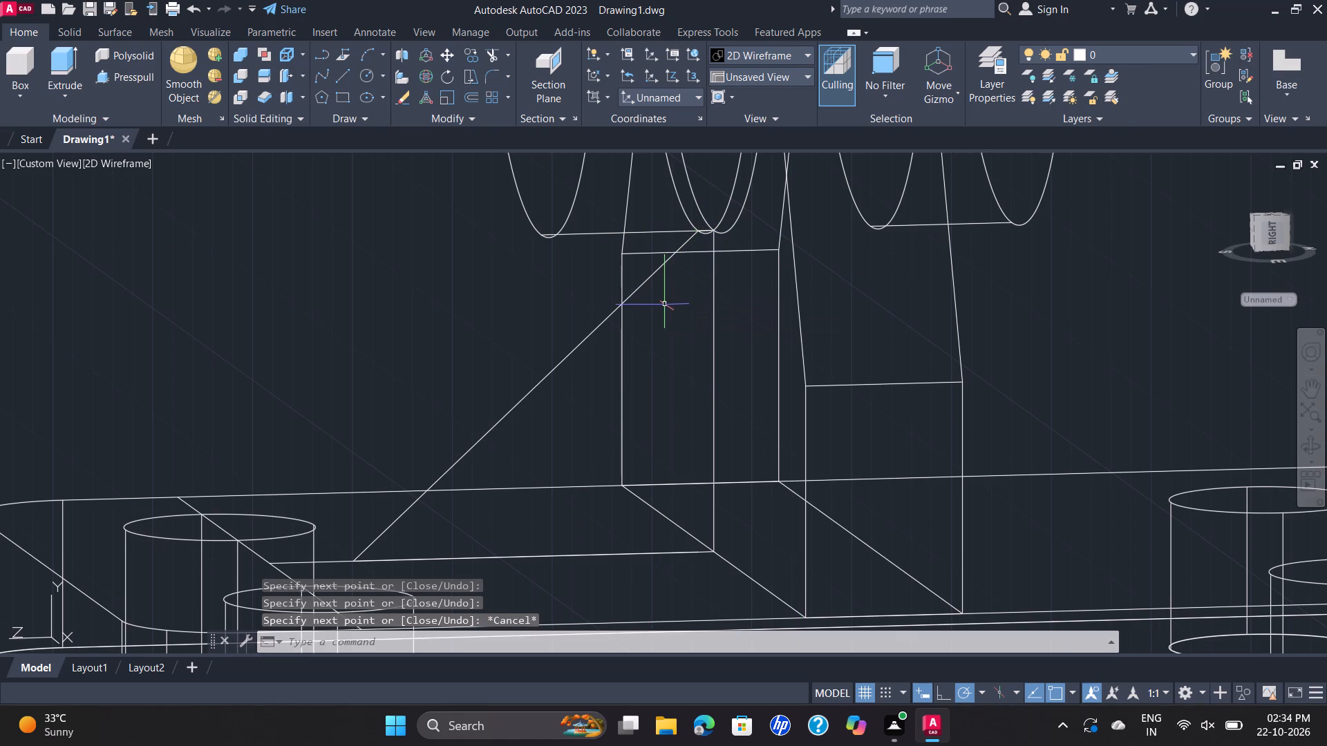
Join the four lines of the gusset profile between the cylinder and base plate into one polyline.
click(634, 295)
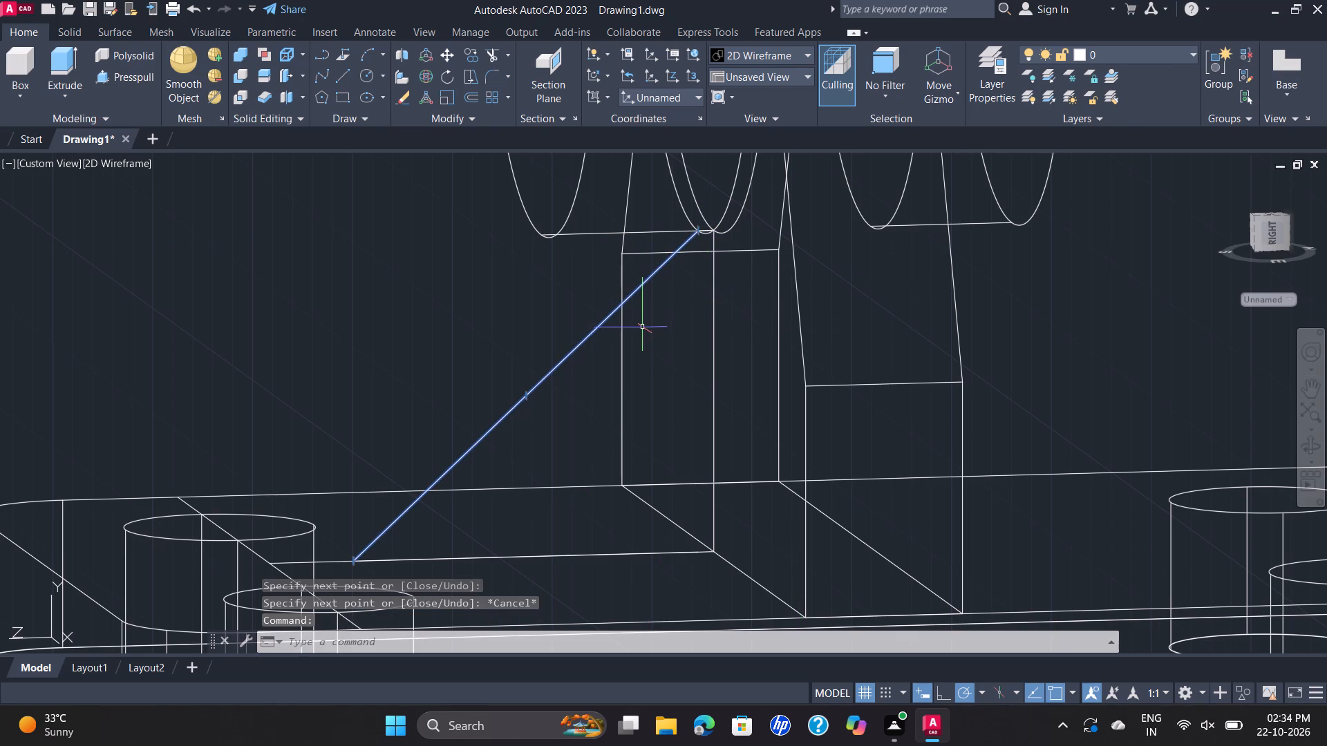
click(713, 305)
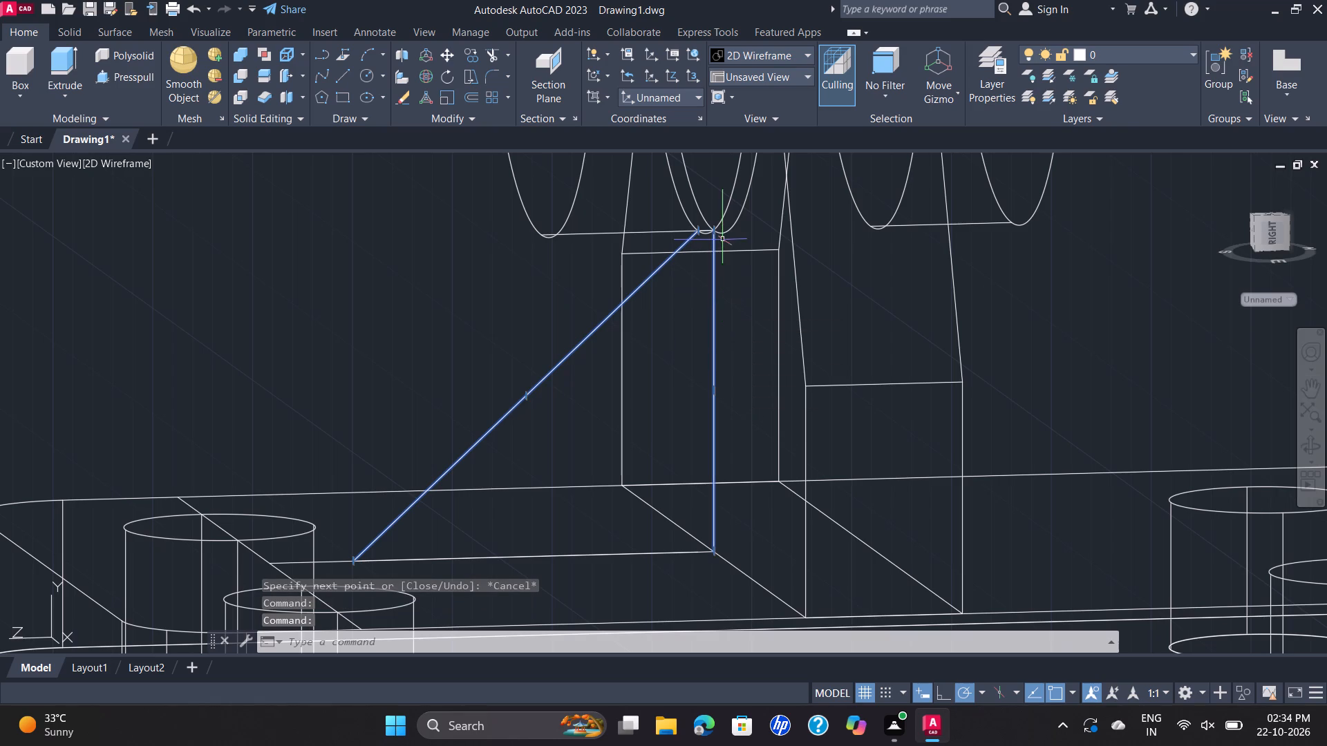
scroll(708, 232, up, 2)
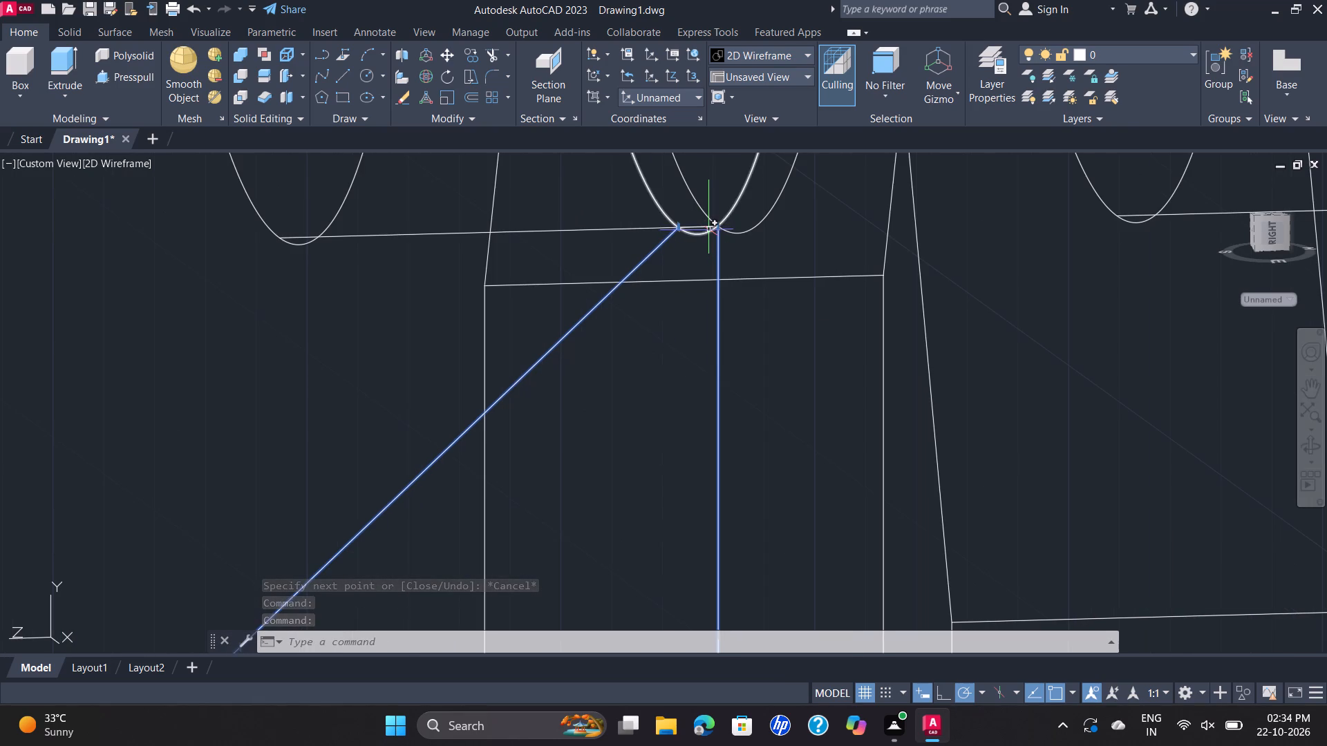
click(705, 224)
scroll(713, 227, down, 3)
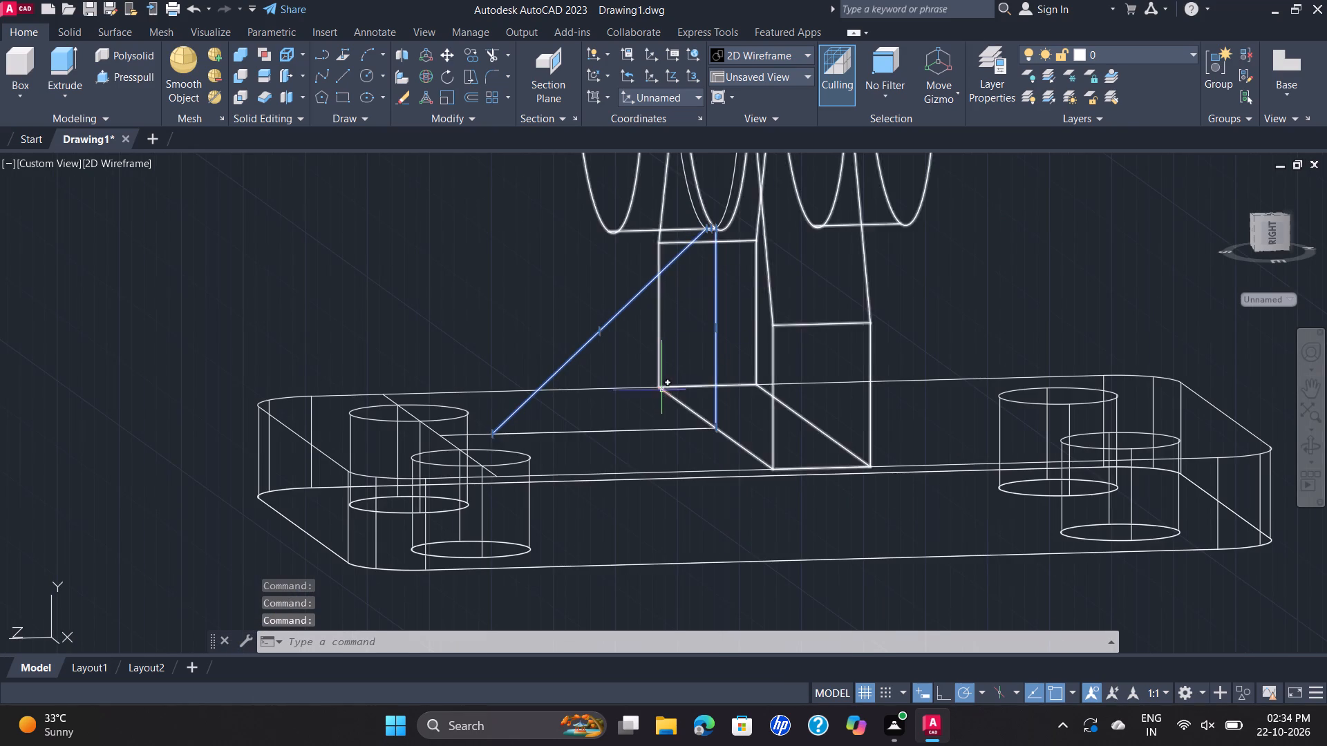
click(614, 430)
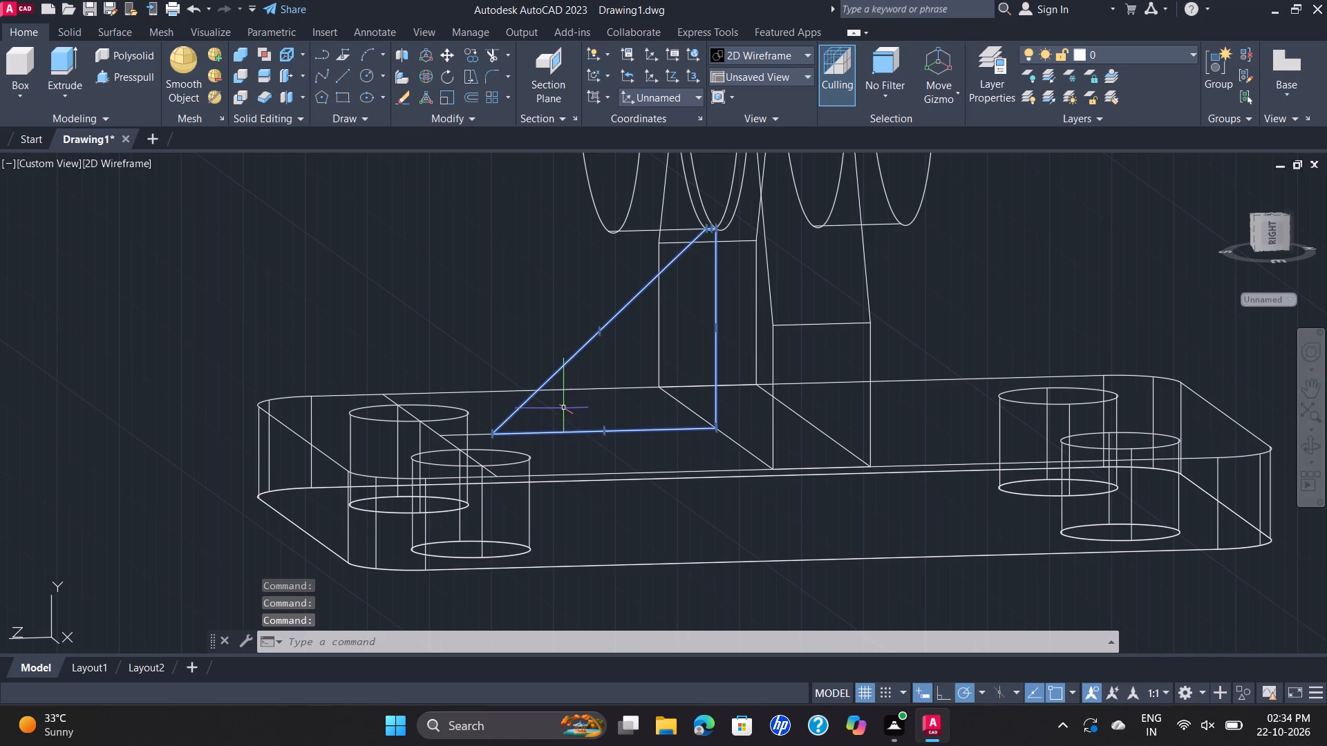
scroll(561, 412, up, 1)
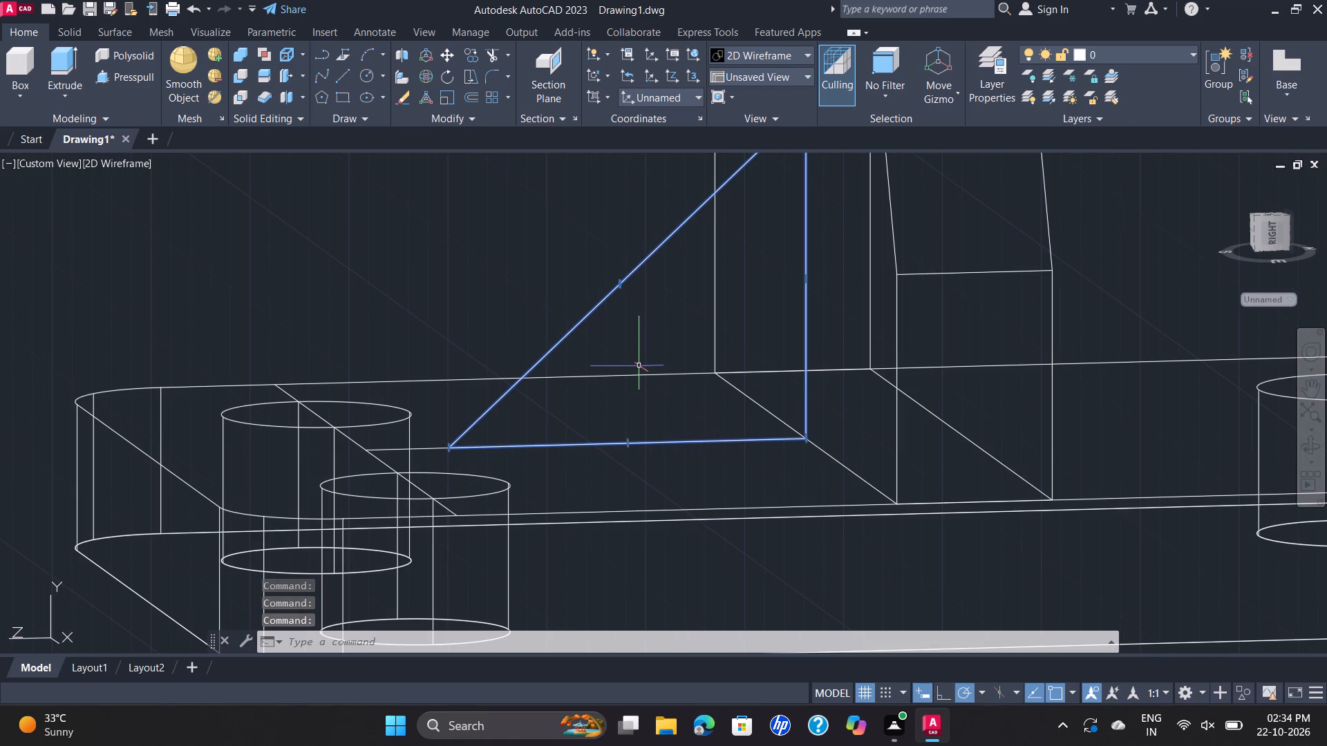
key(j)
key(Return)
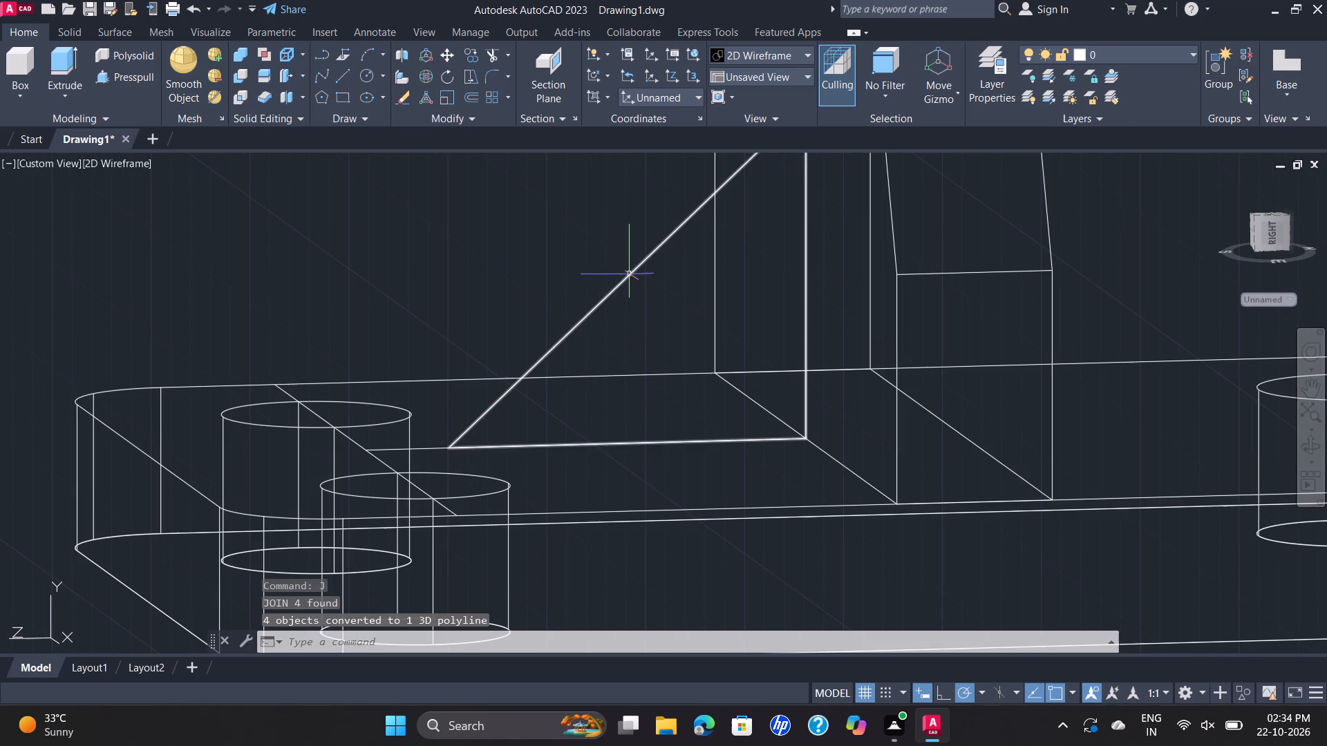
From the SE Isometric view, erase the leftover straight line running along the gusset's base on the plate's top face.
scroll(634, 269, down, 2)
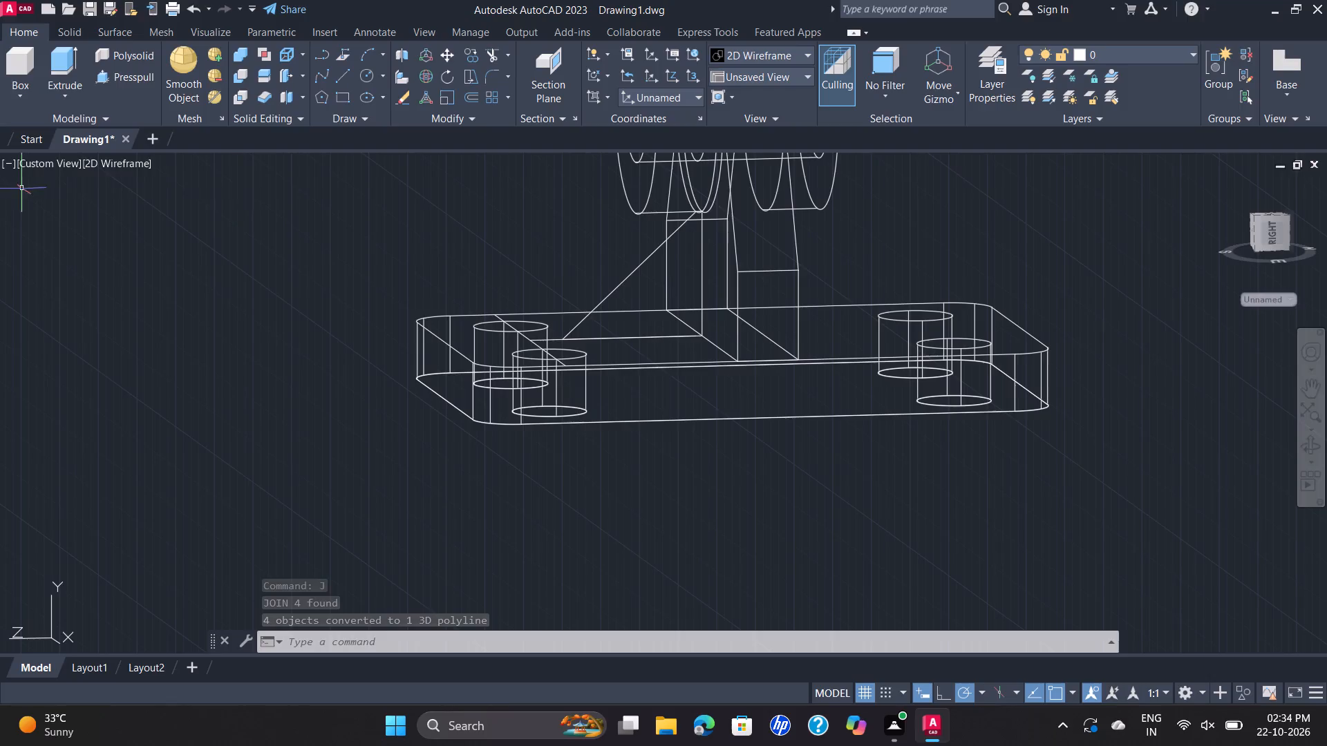
click(44, 165)
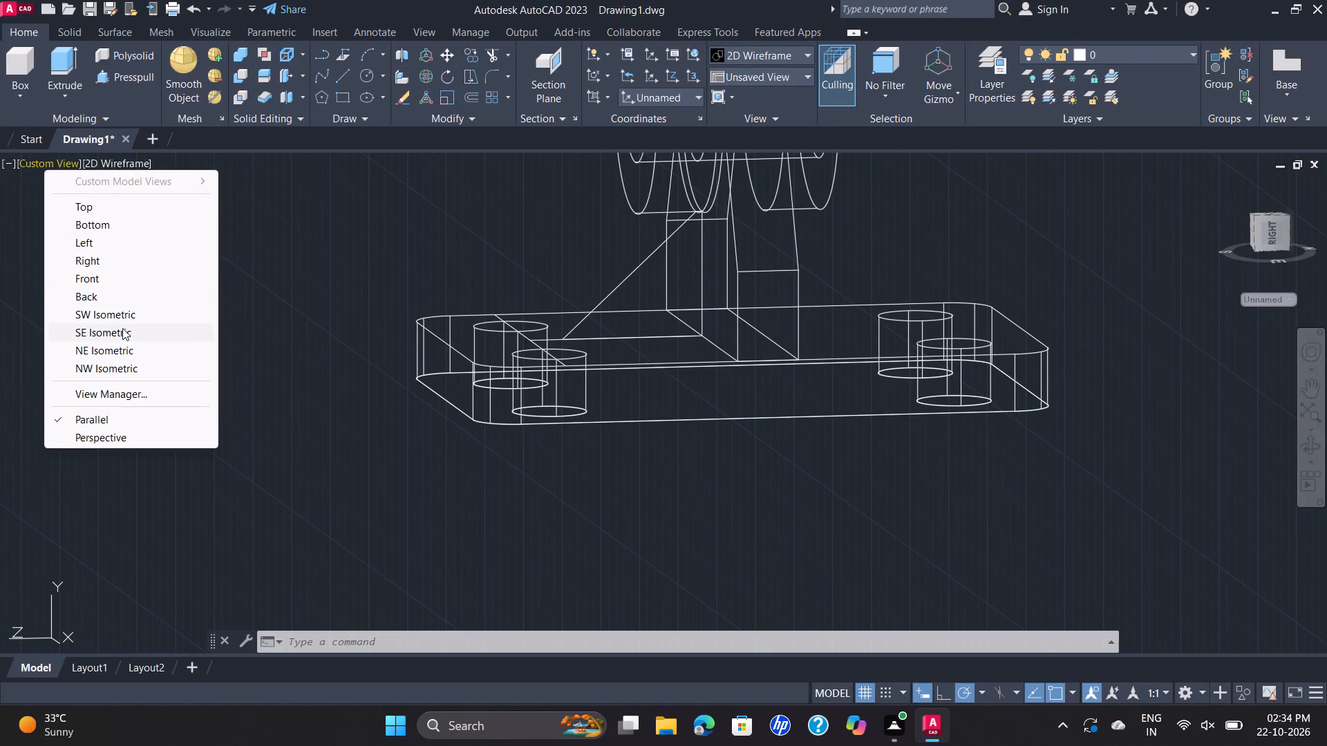
click(122, 328)
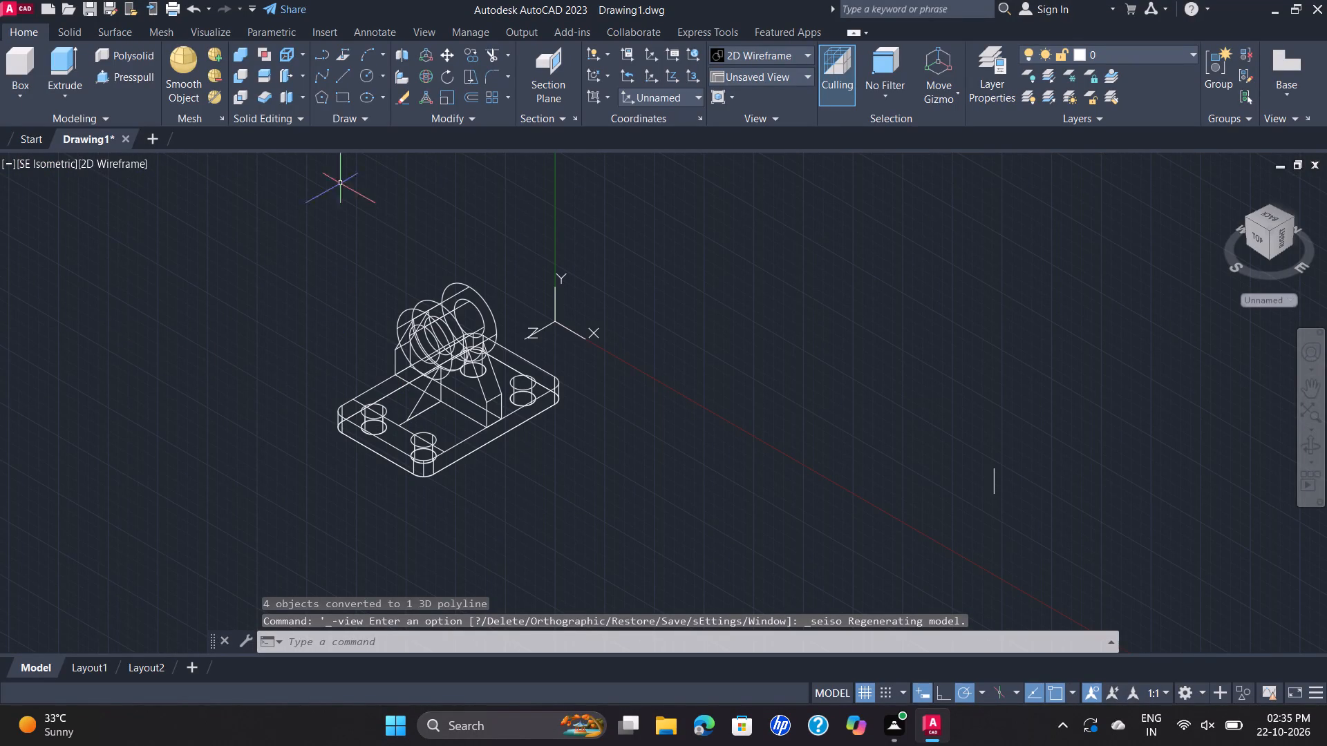
scroll(370, 443, up, 2)
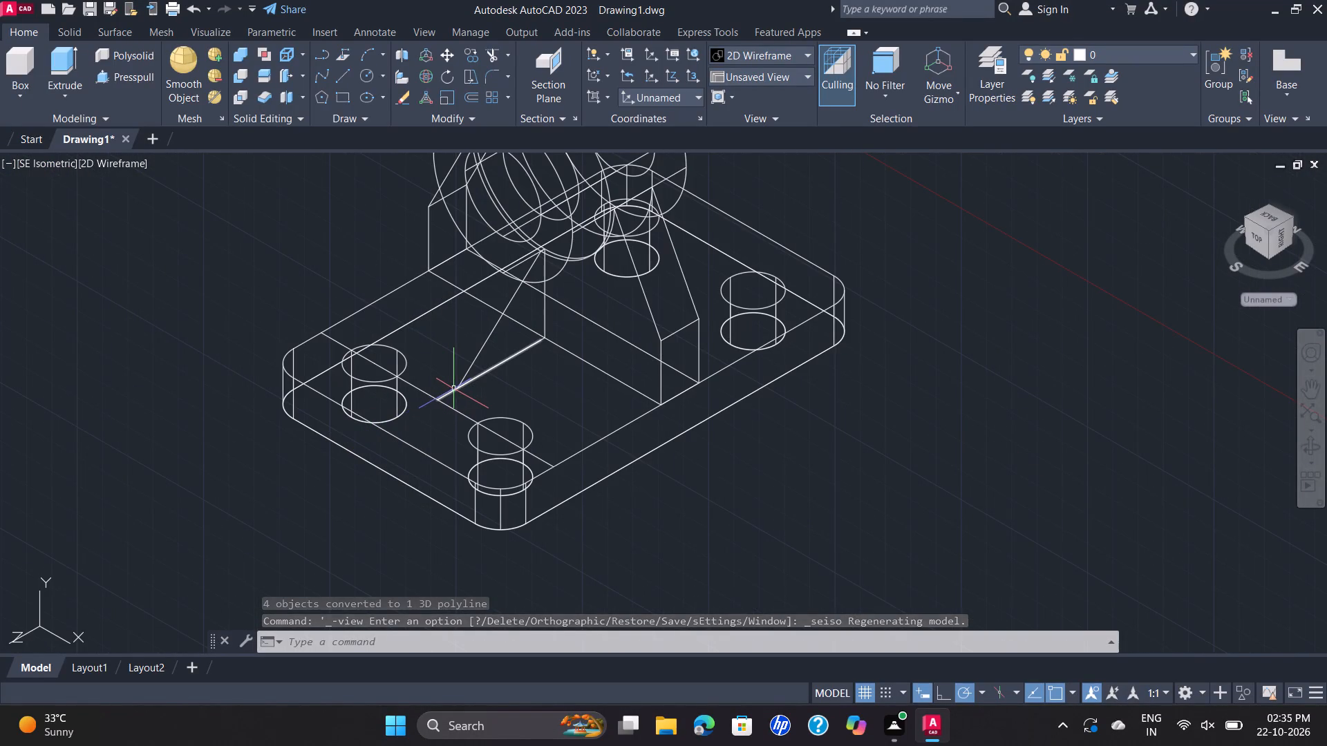
click(453, 388)
key(Delete)
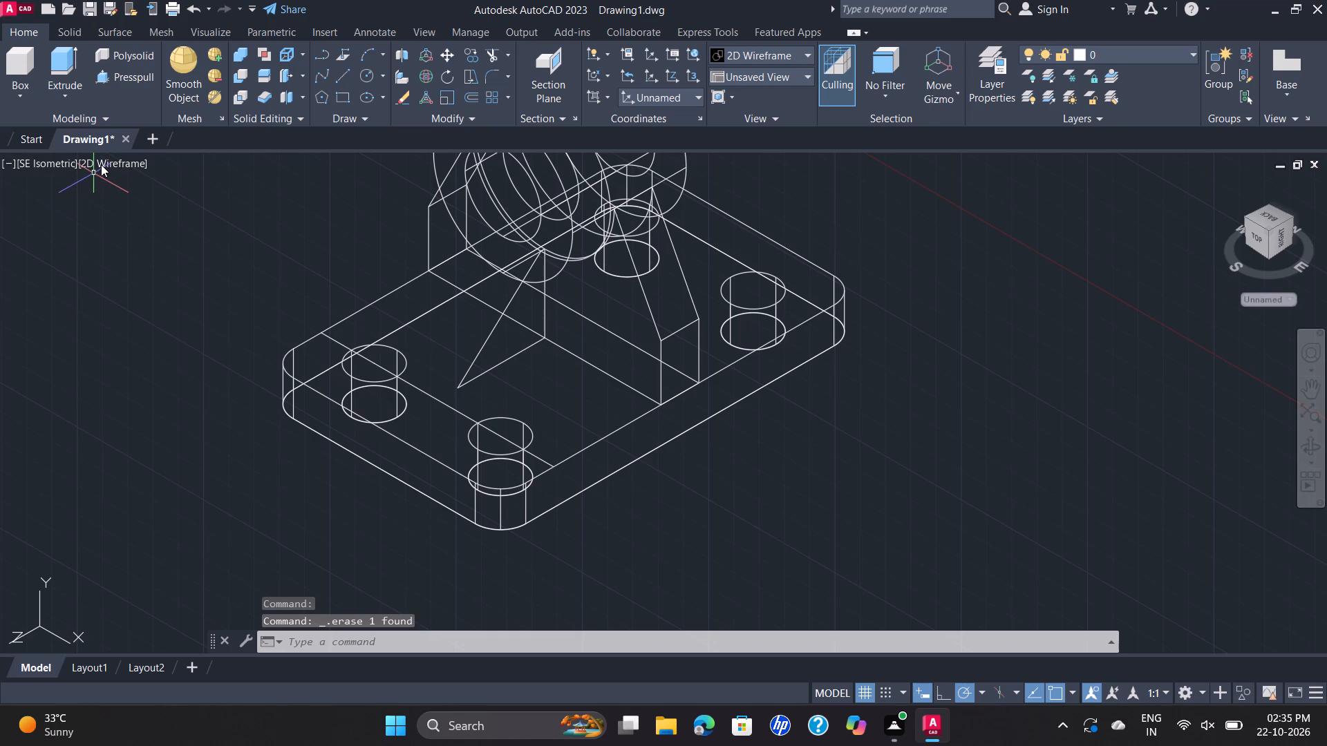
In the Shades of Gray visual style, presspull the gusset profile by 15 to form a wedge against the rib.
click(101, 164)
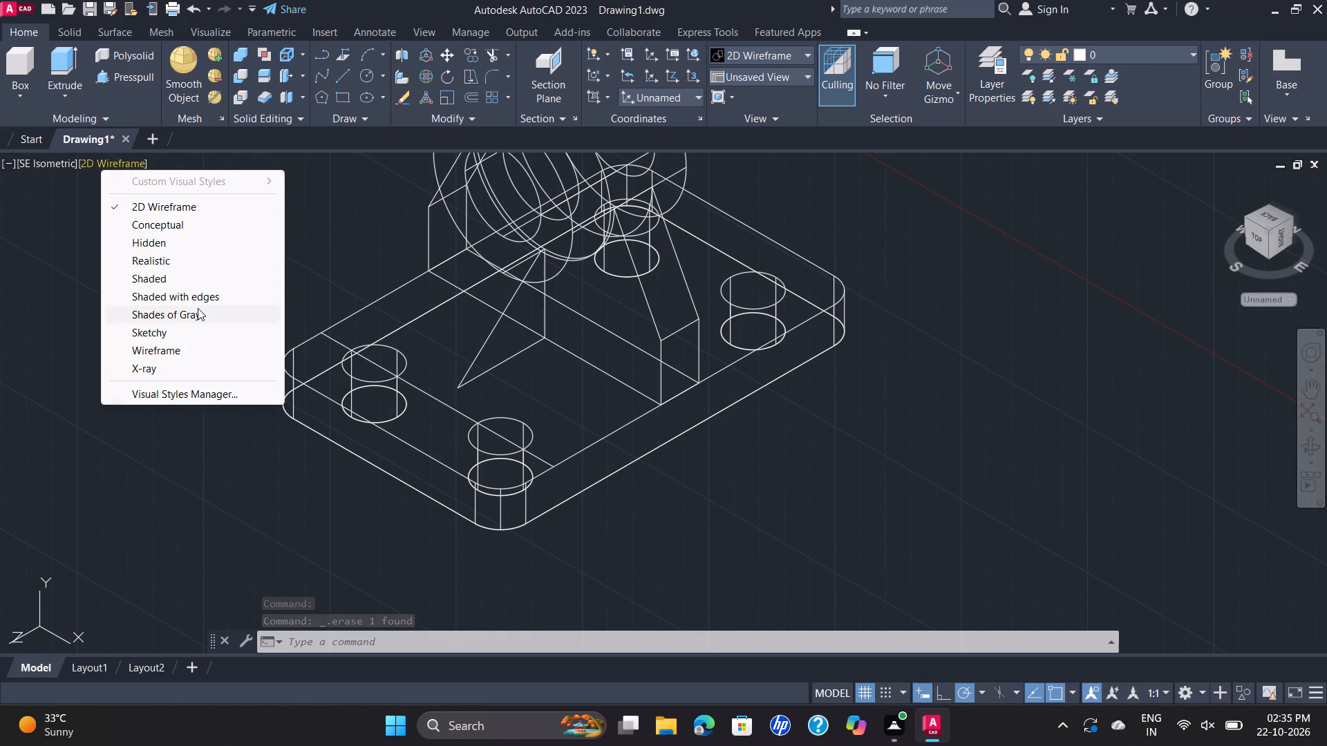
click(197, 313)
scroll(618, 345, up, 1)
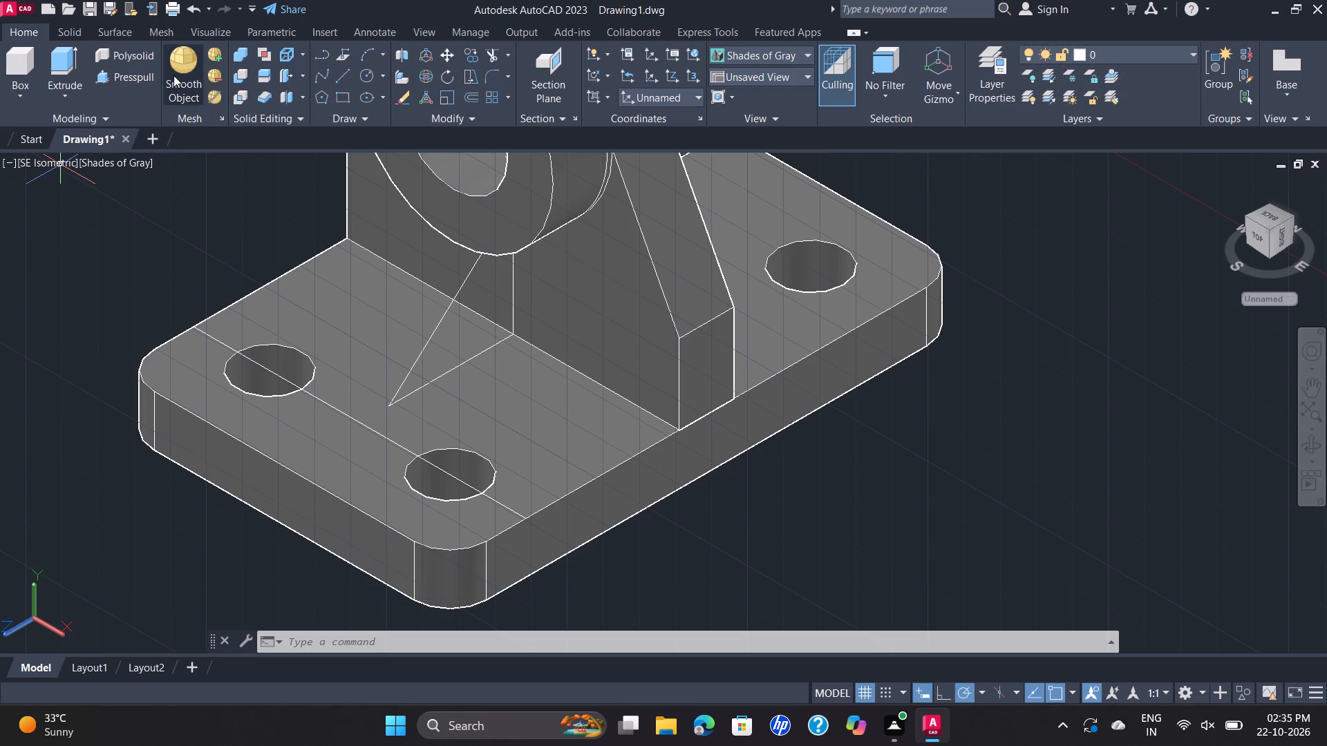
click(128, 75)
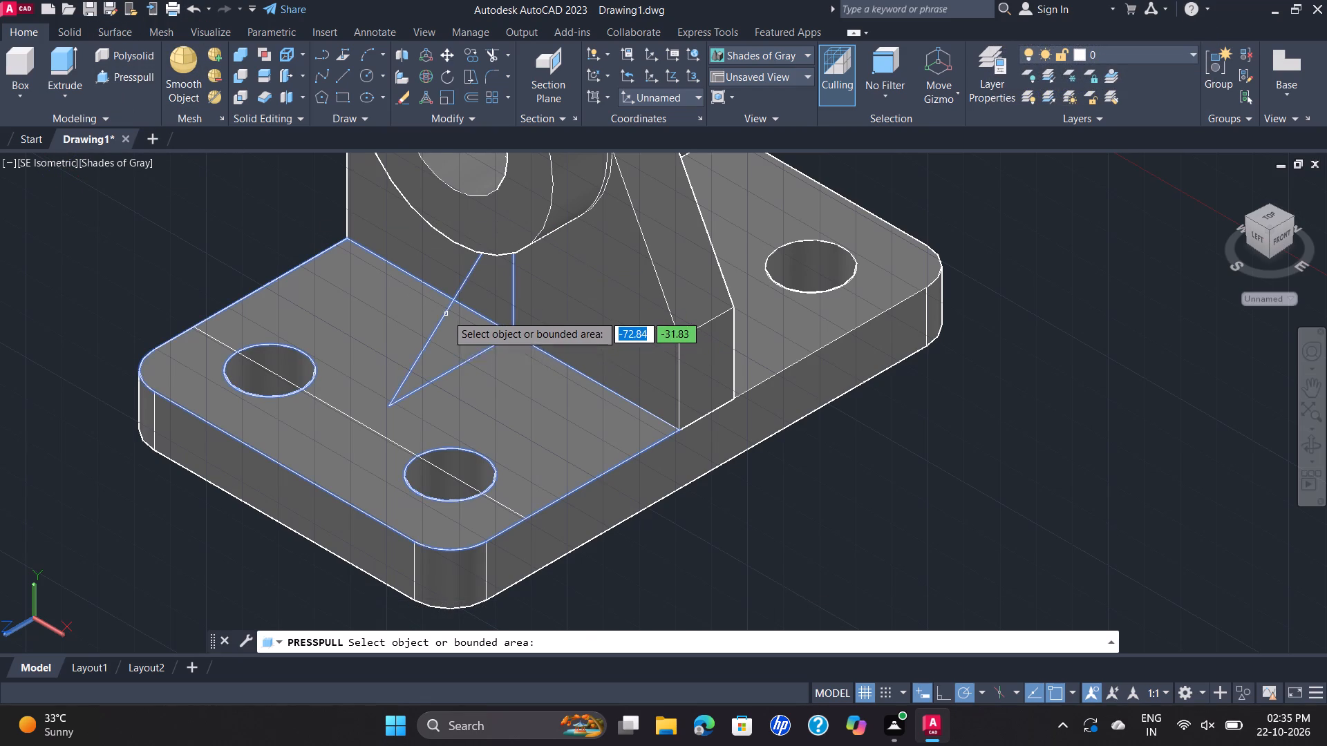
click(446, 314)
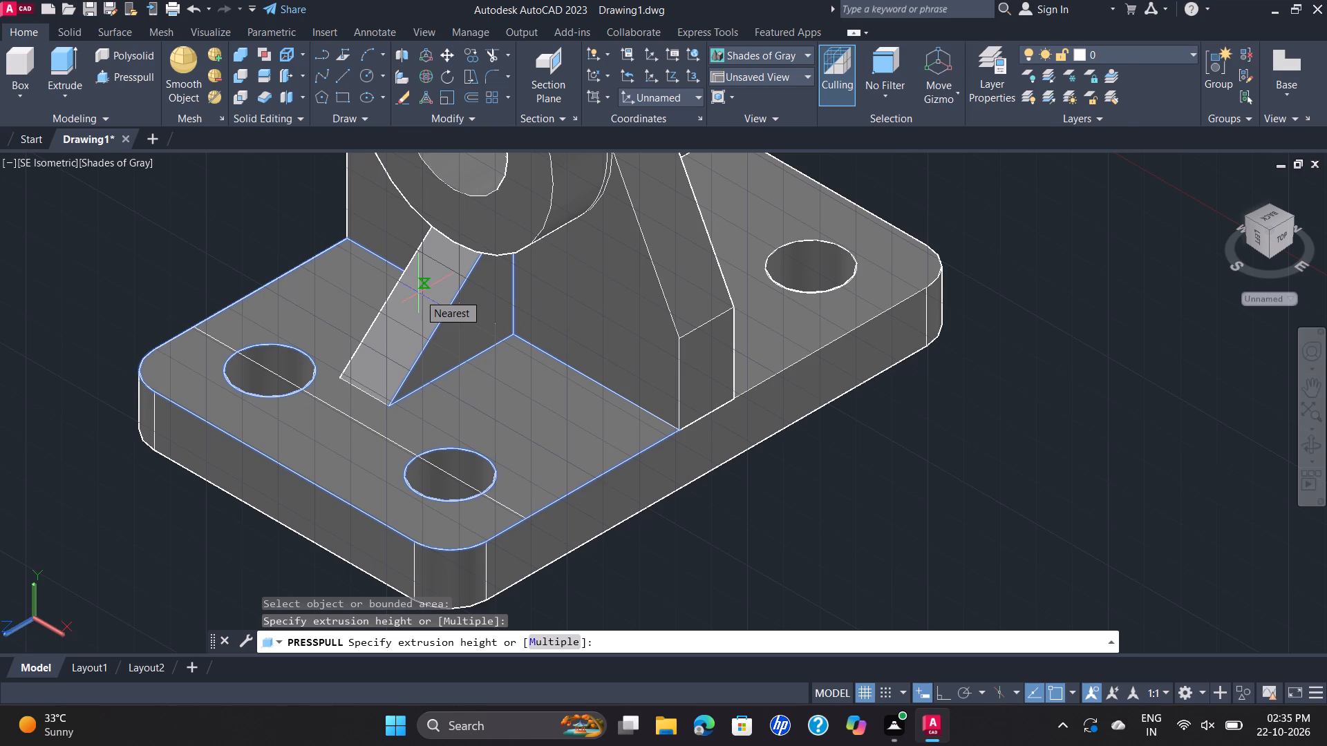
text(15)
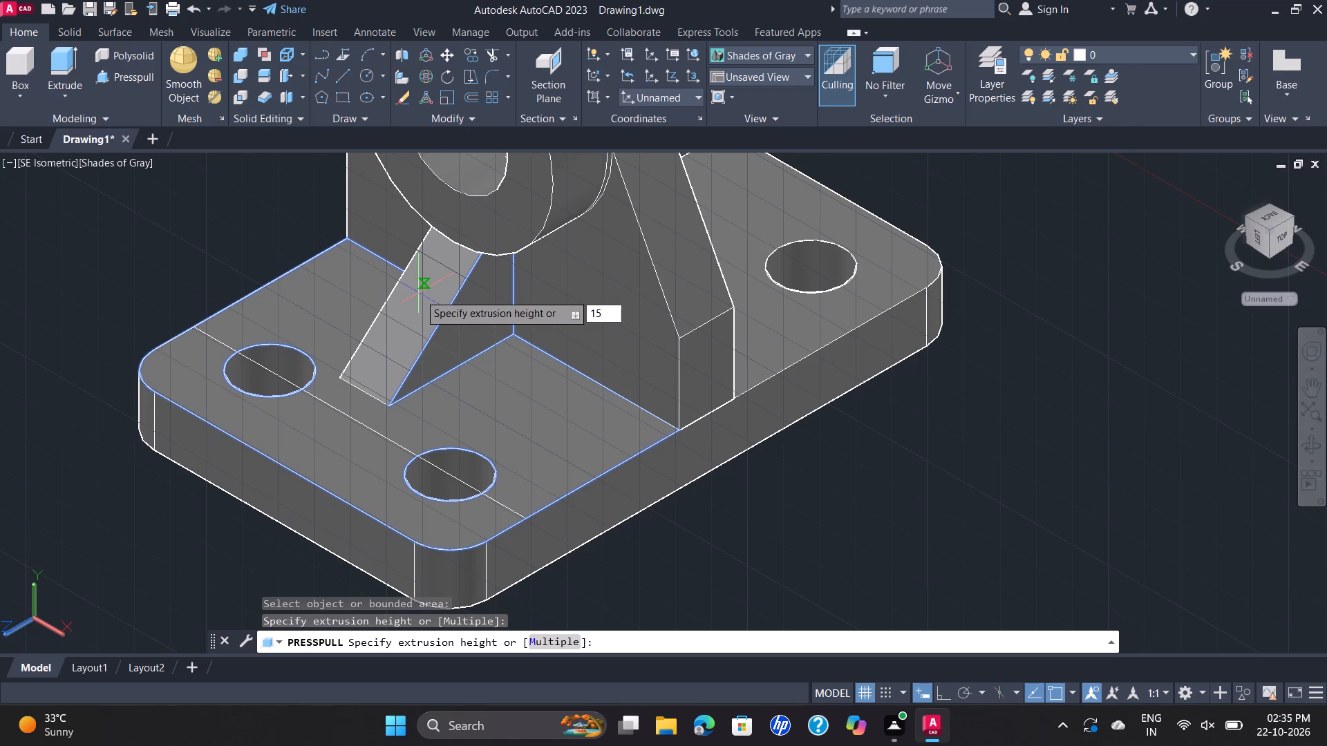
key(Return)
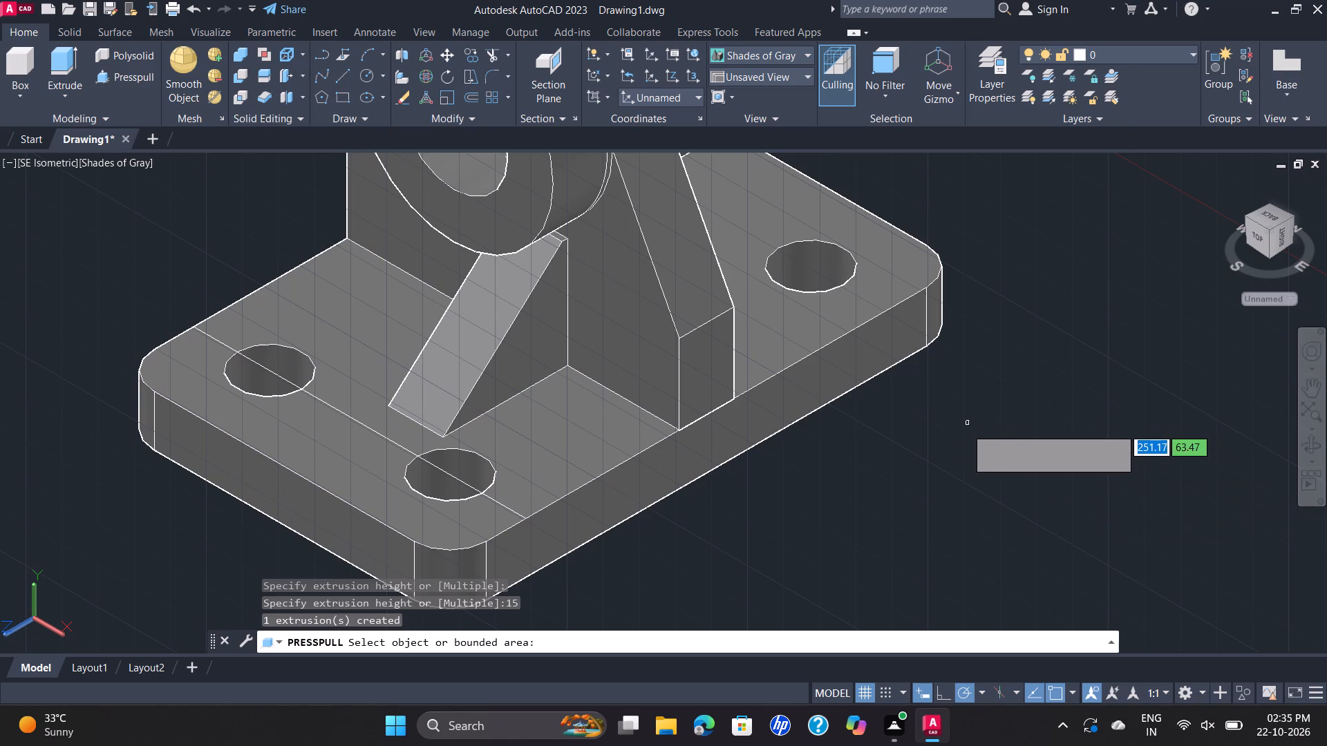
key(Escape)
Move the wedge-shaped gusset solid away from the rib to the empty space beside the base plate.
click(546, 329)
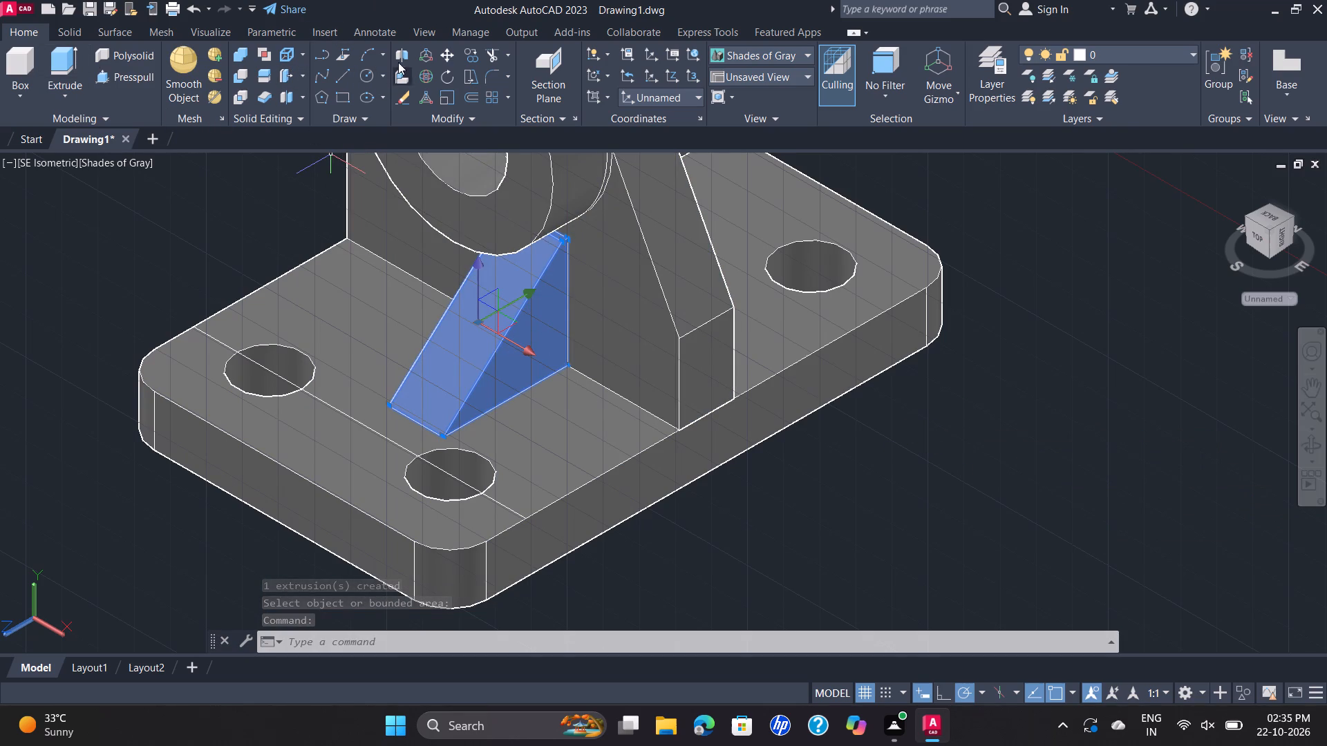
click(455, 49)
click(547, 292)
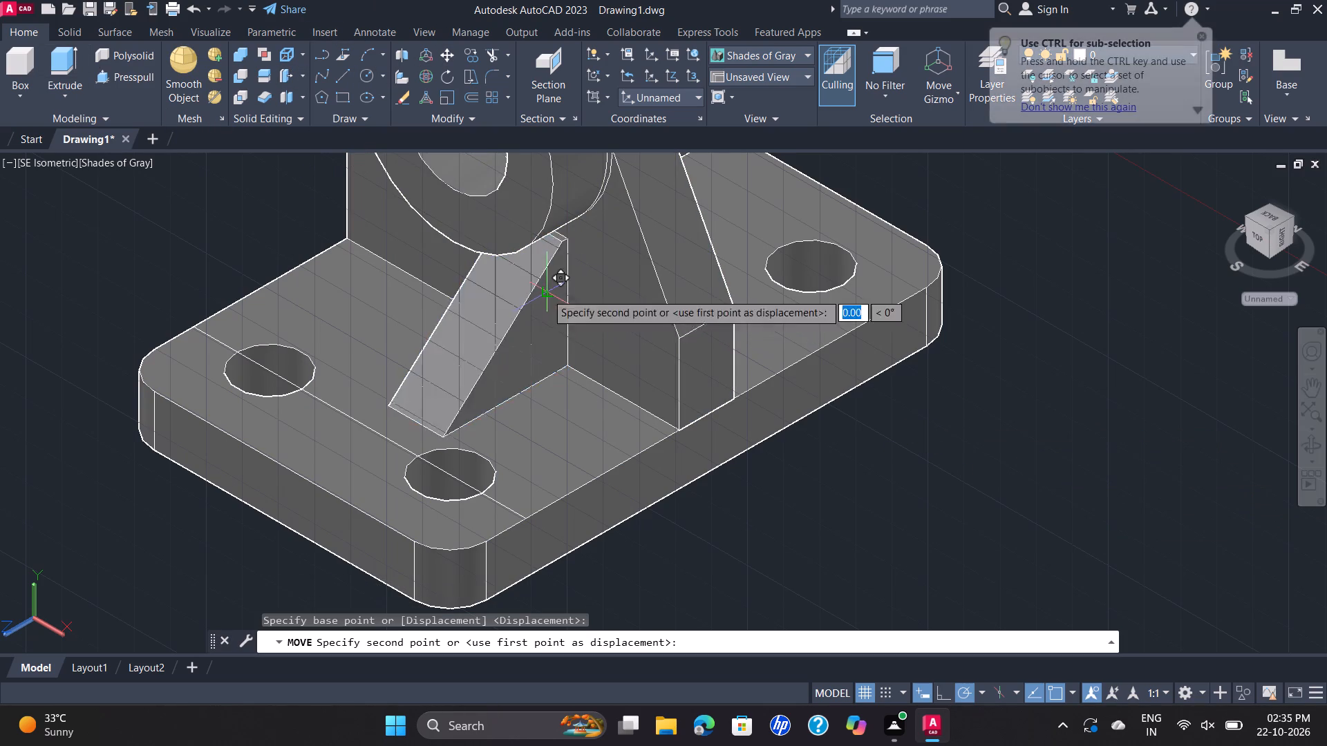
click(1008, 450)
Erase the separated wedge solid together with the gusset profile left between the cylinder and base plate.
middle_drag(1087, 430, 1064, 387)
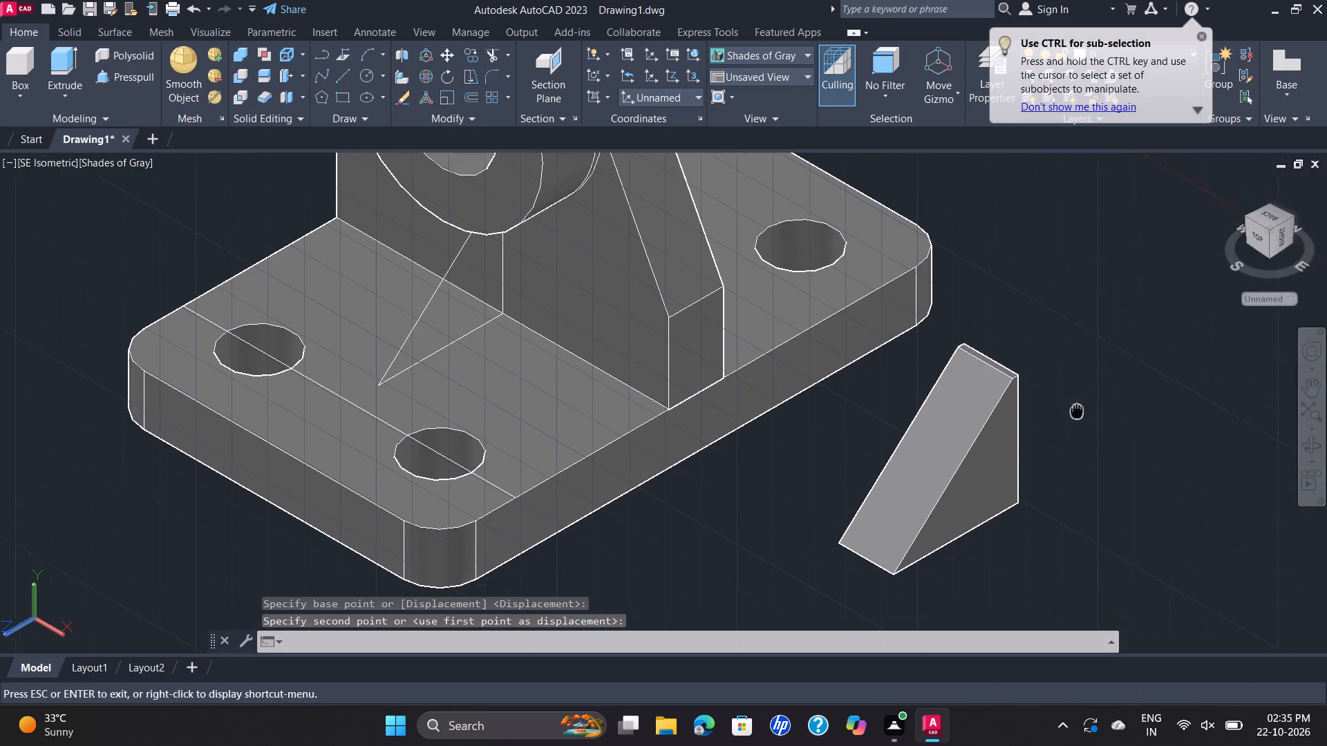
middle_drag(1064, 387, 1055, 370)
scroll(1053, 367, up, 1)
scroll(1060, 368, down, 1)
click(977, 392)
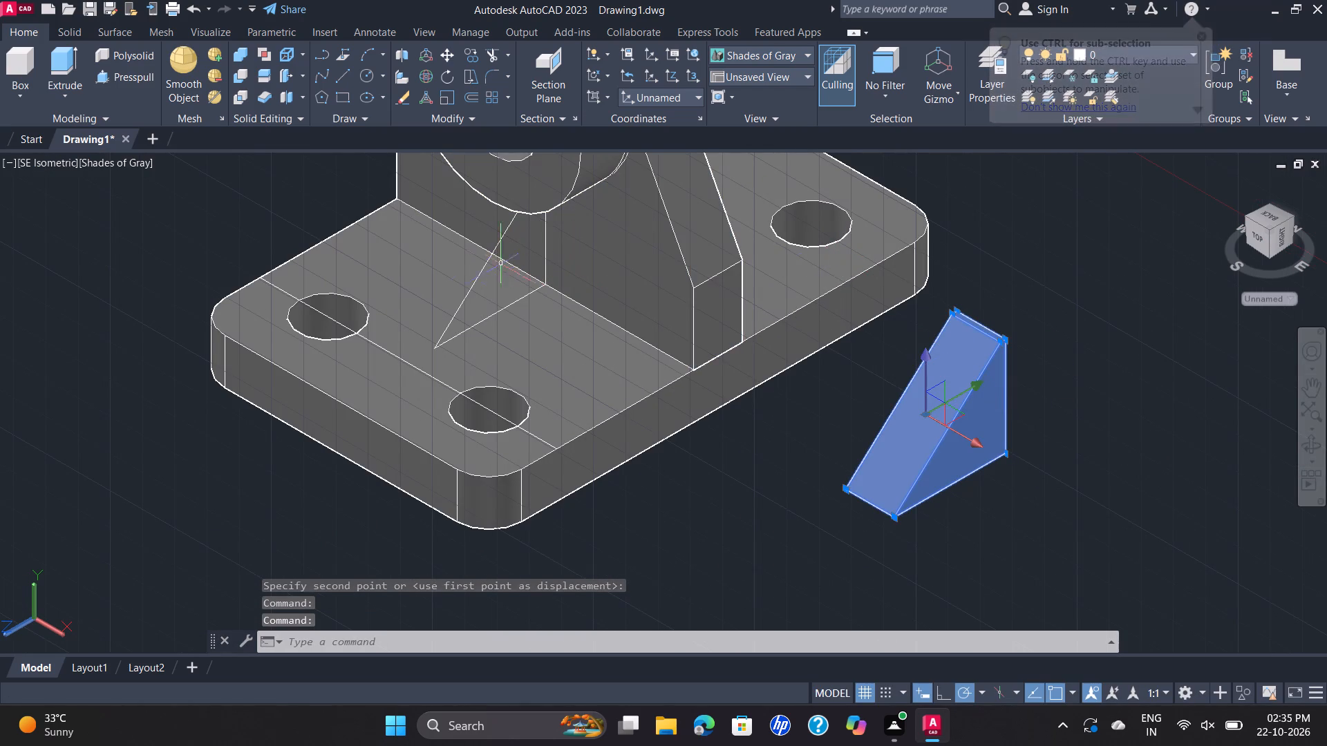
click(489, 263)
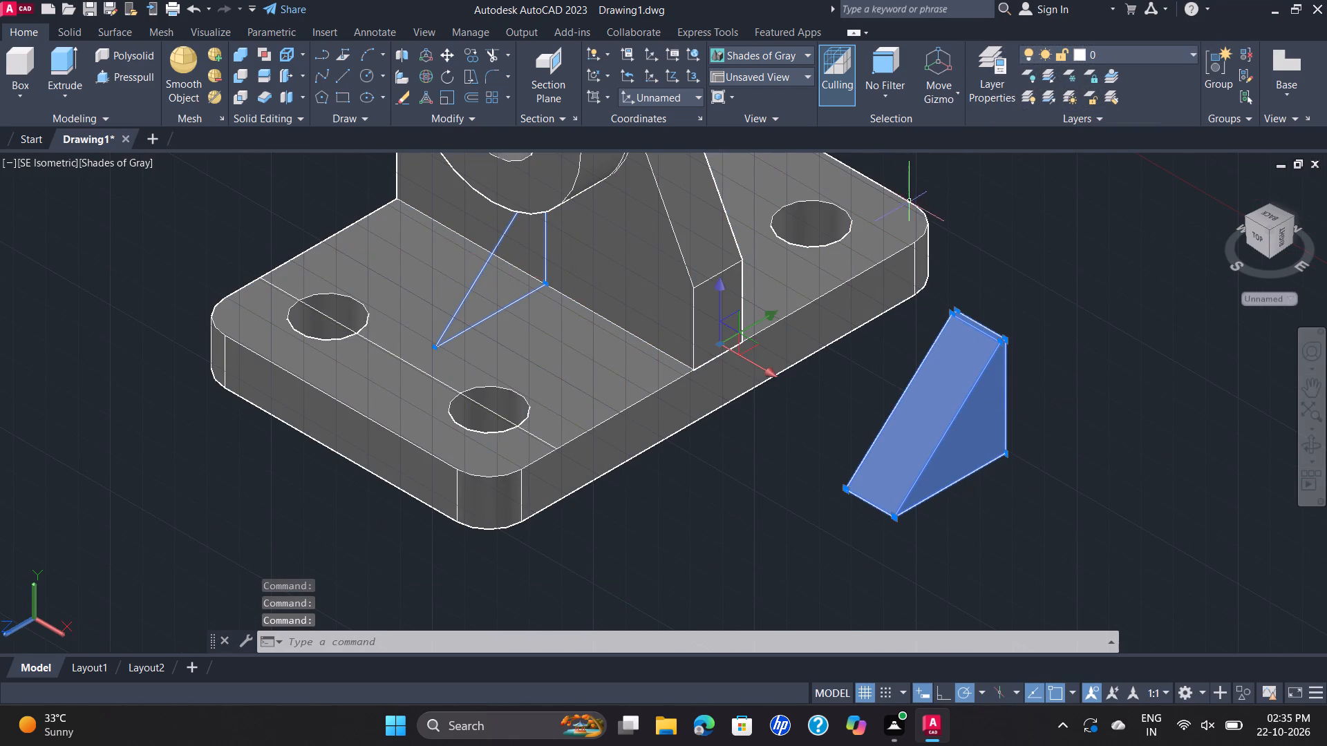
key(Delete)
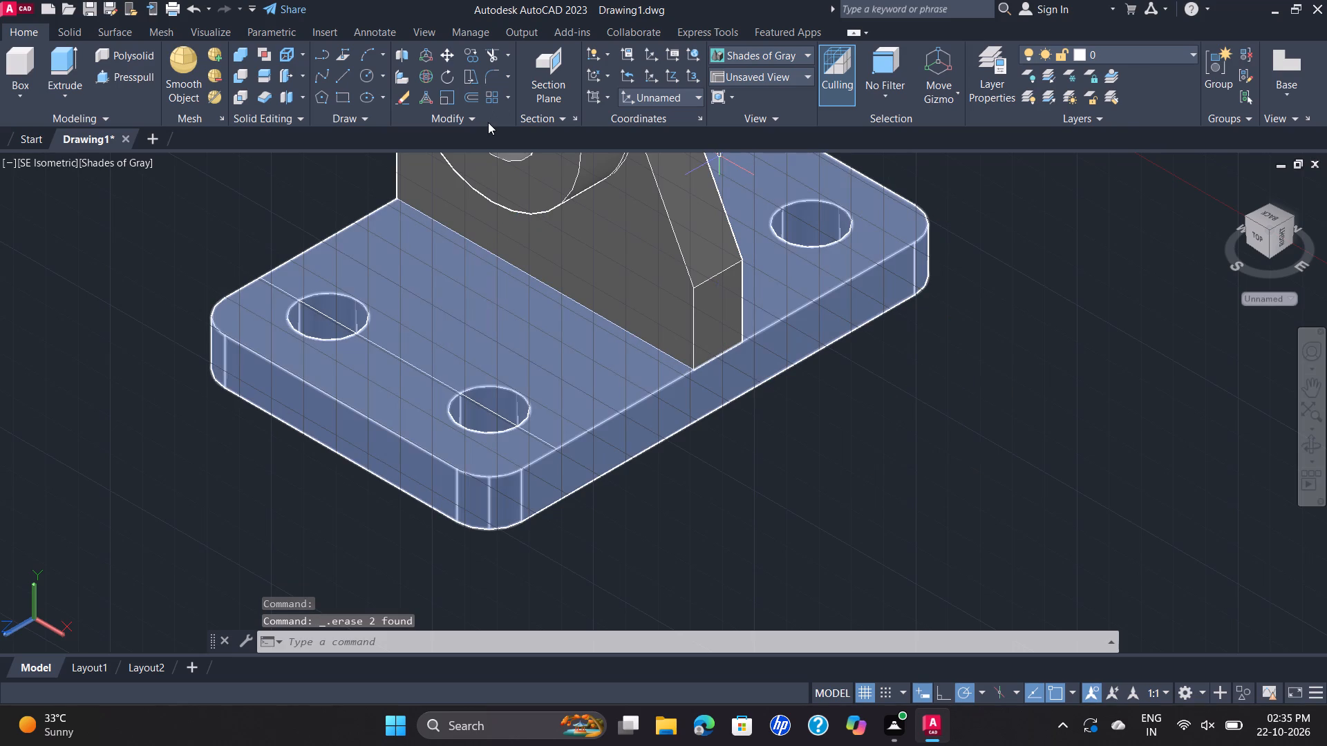
Undo the erasure of the separated wedge solid and the gusset profile.
scroll(901, 270, down, 1)
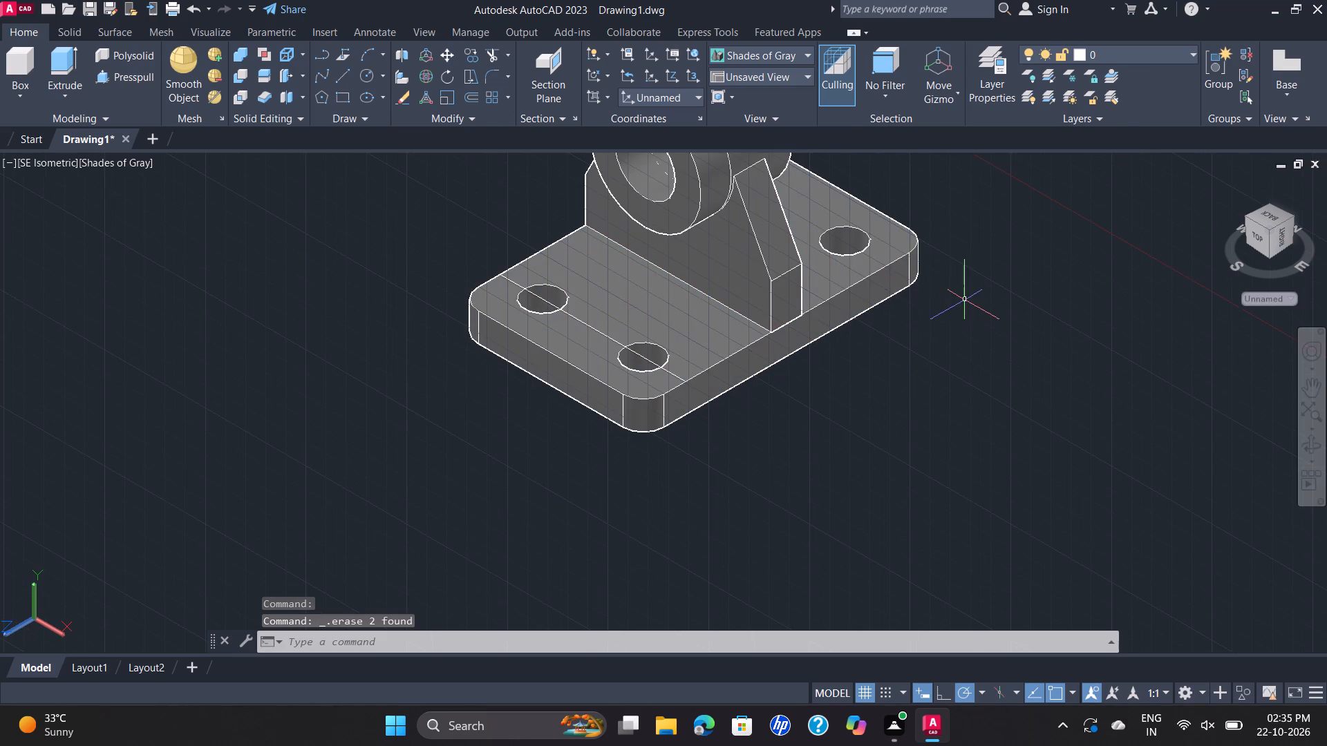
key(ctrl+z)
key(ctrl+z)
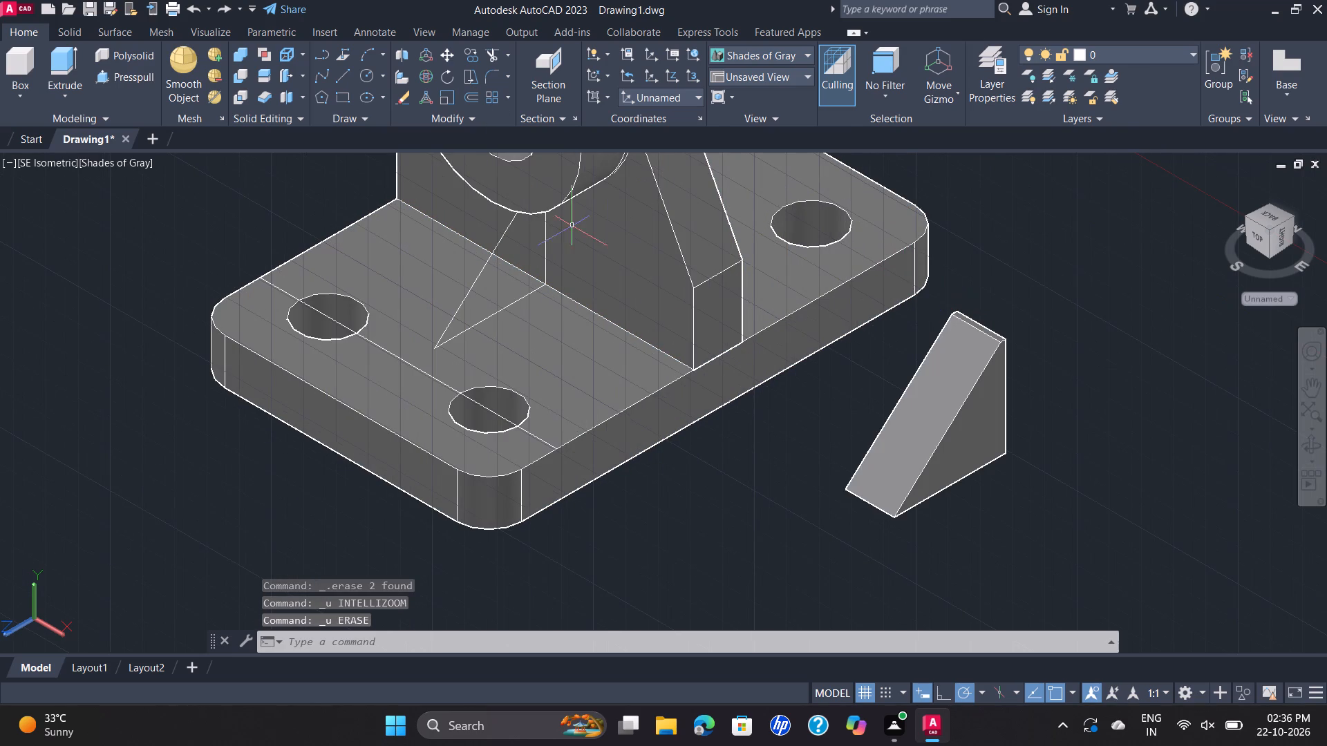
Erase only the triangular gusset profile left between the cylinder and the base plate's top face.
click(493, 257)
key(Delete)
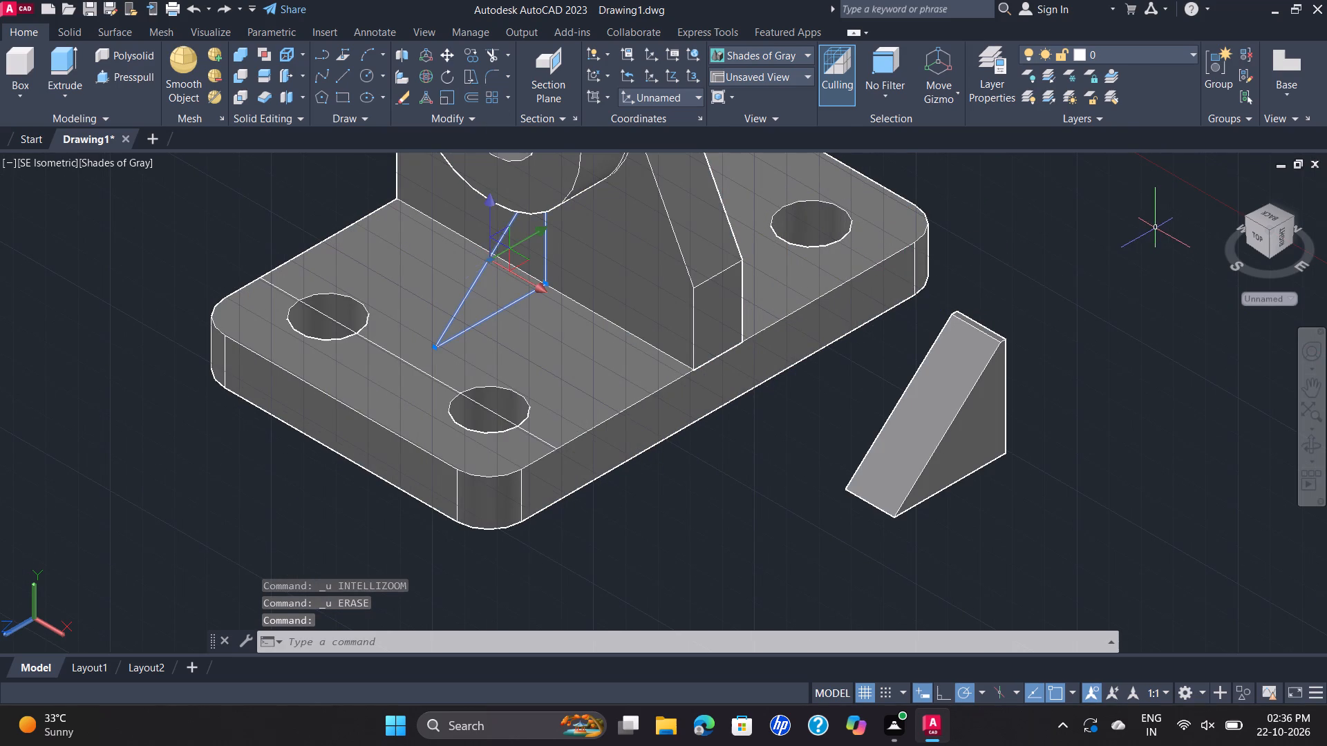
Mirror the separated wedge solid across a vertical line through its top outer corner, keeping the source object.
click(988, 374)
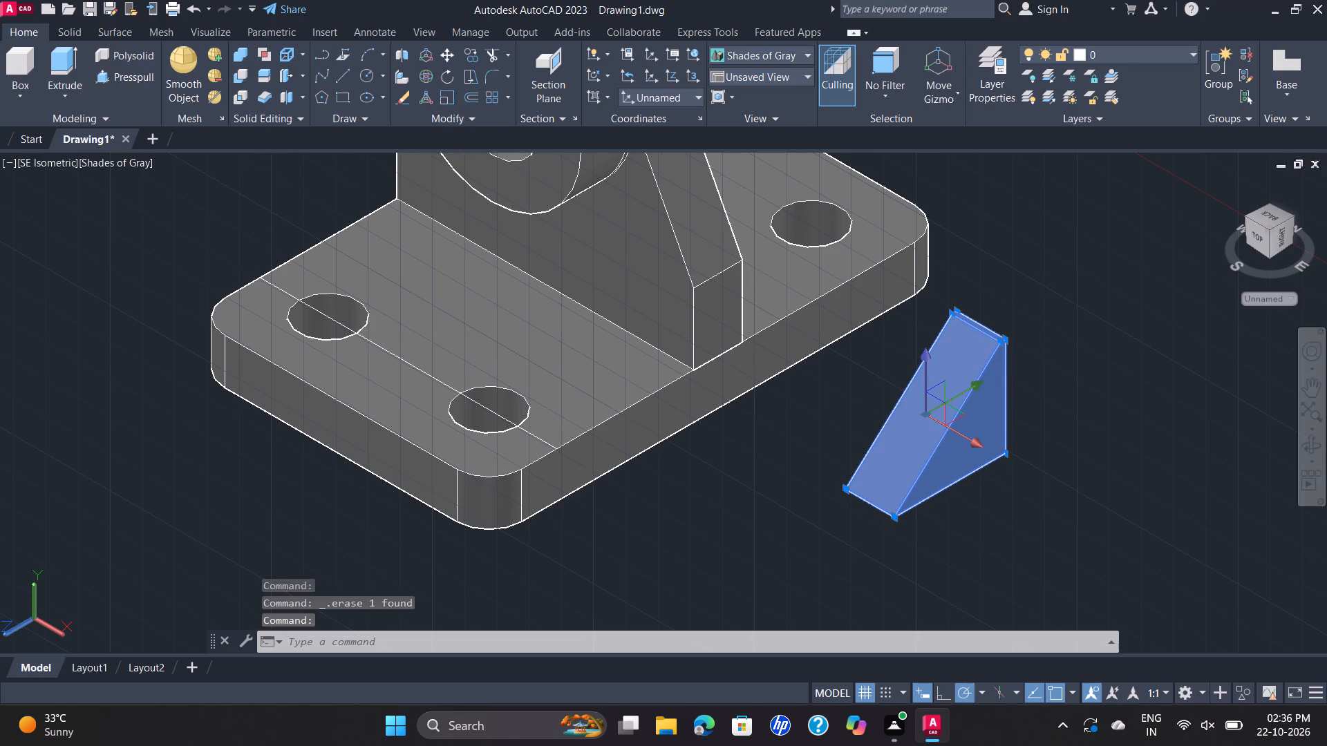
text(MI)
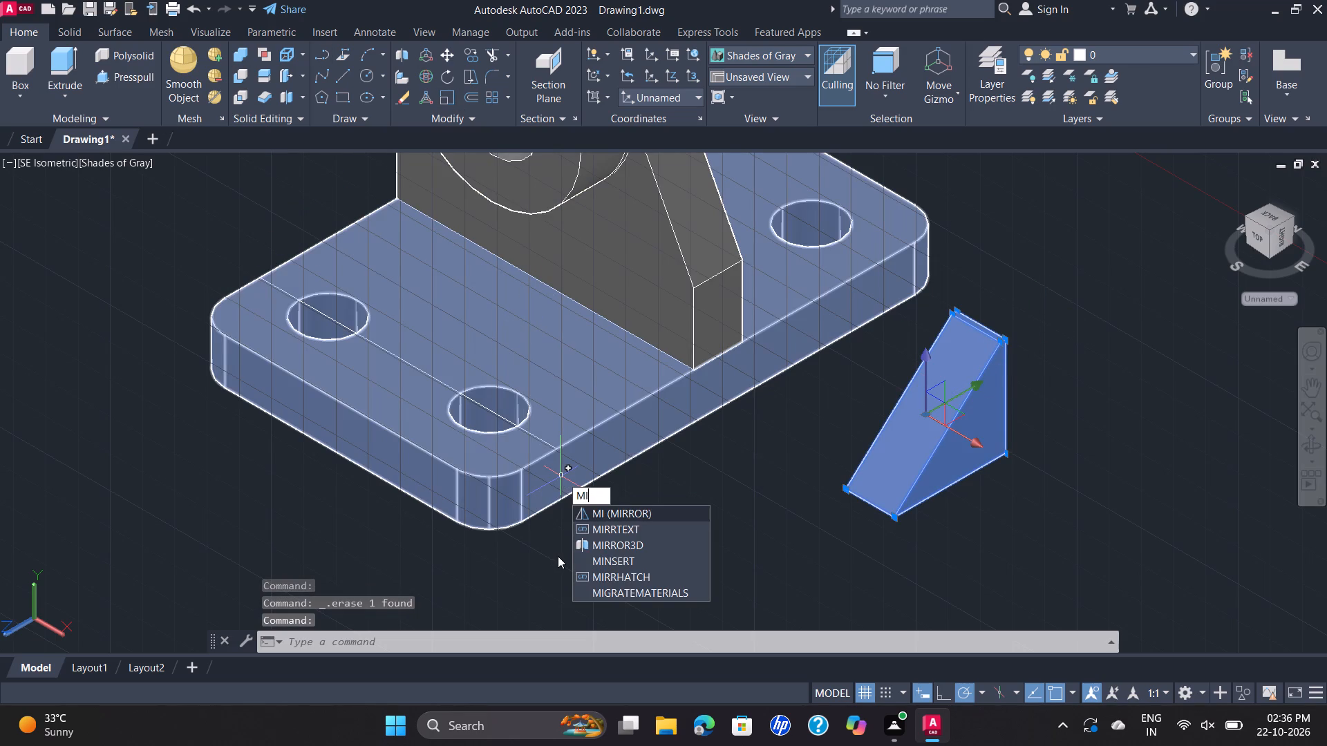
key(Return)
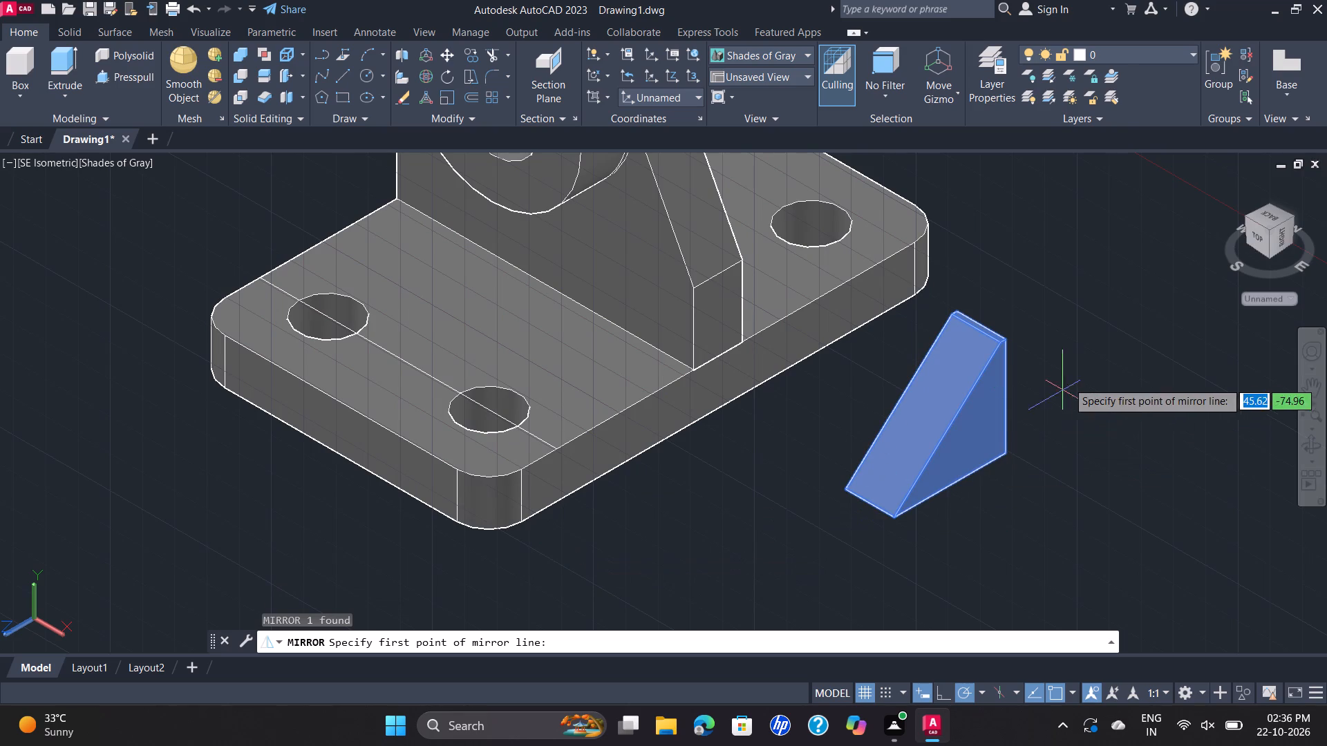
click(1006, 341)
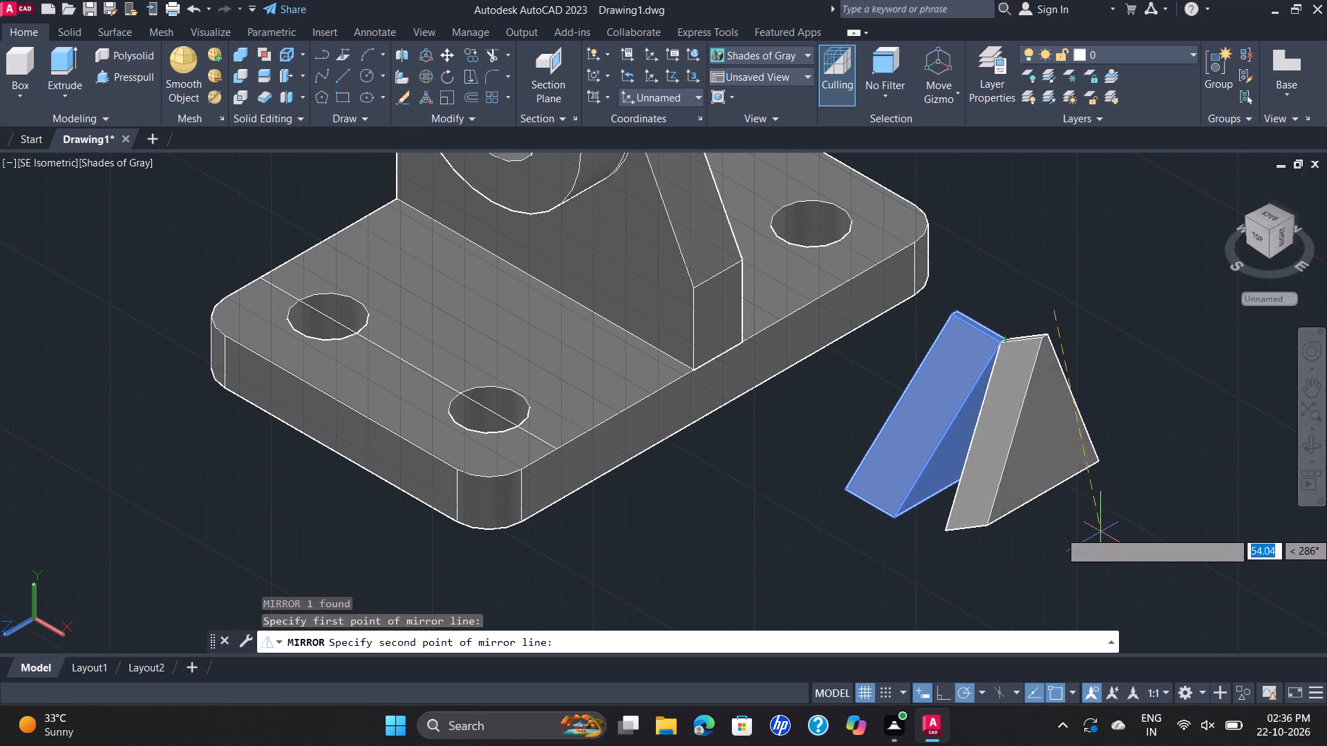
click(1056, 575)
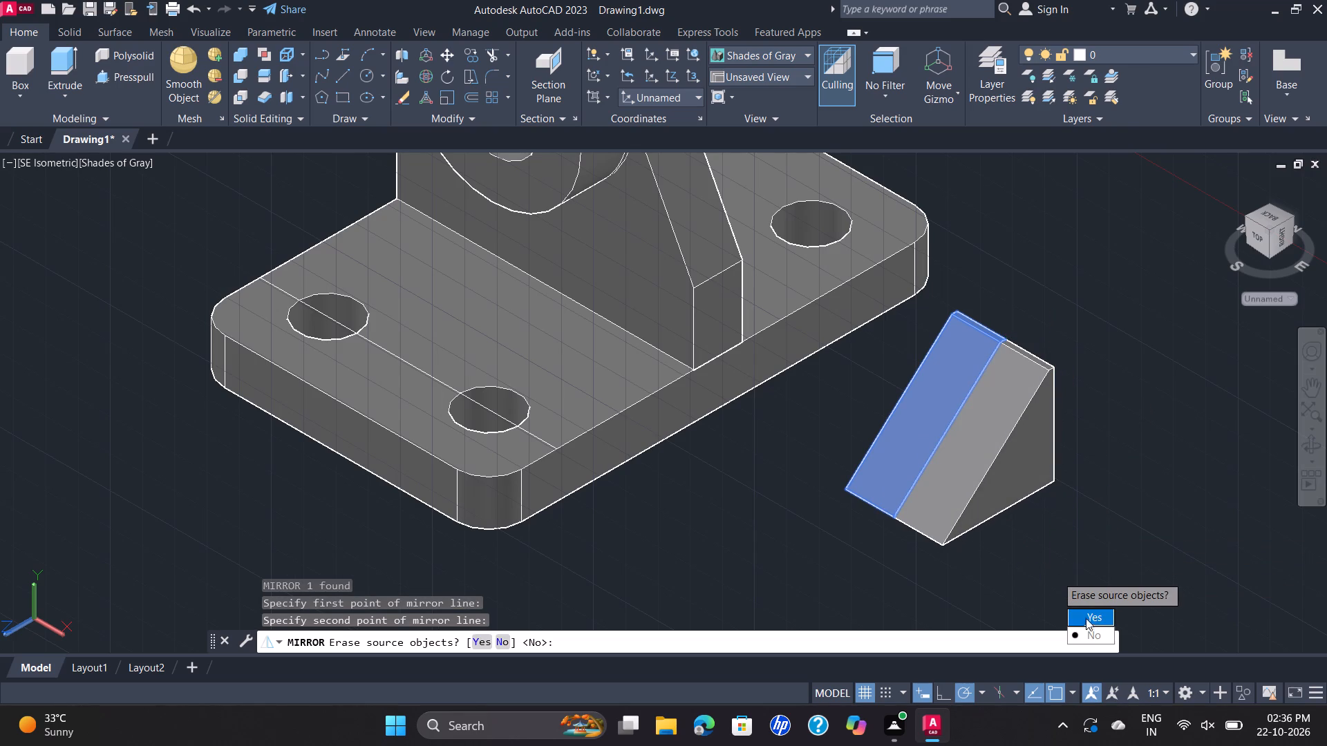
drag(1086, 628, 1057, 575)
Orbit around the bracket and the two wedges, and return the model to the SE Isometric view.
shift+middle_drag(1111, 456, 1111, 457)
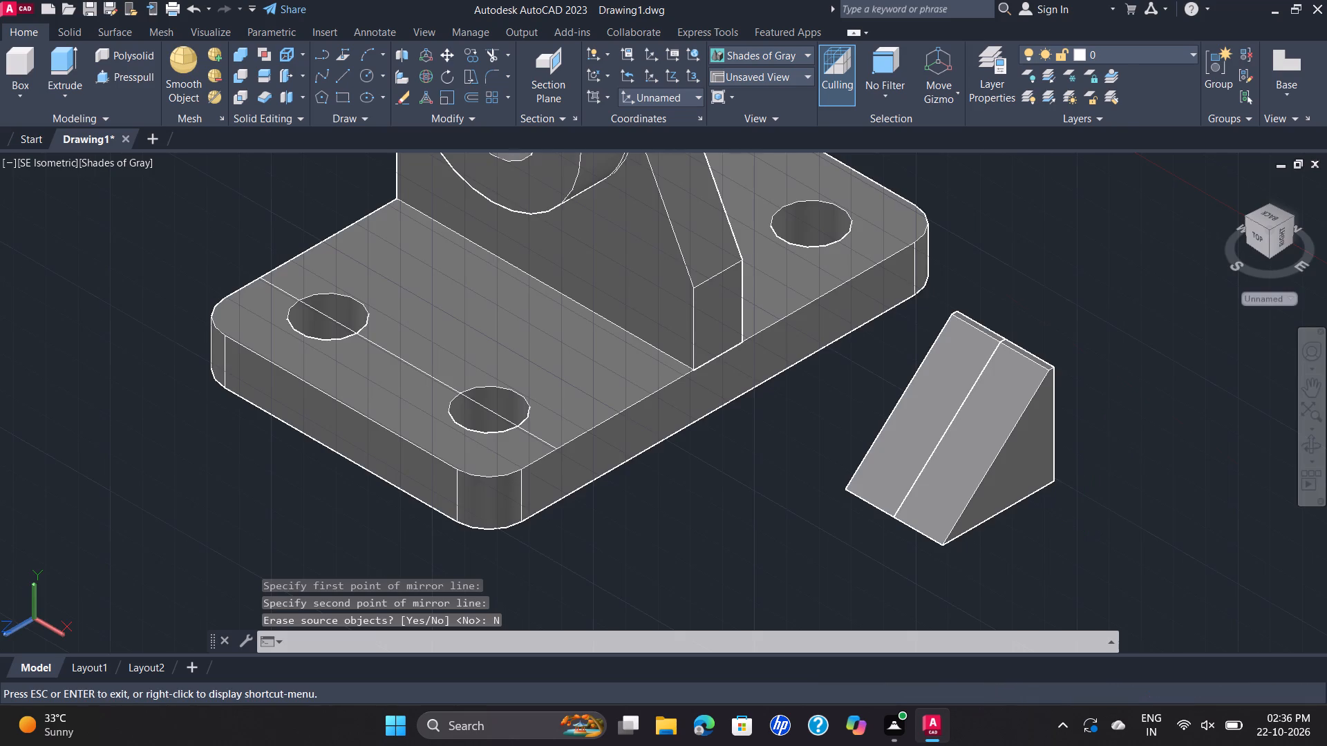
shift+middle_drag(1111, 457, 1106, 448)
scroll(1111, 445, down, 2)
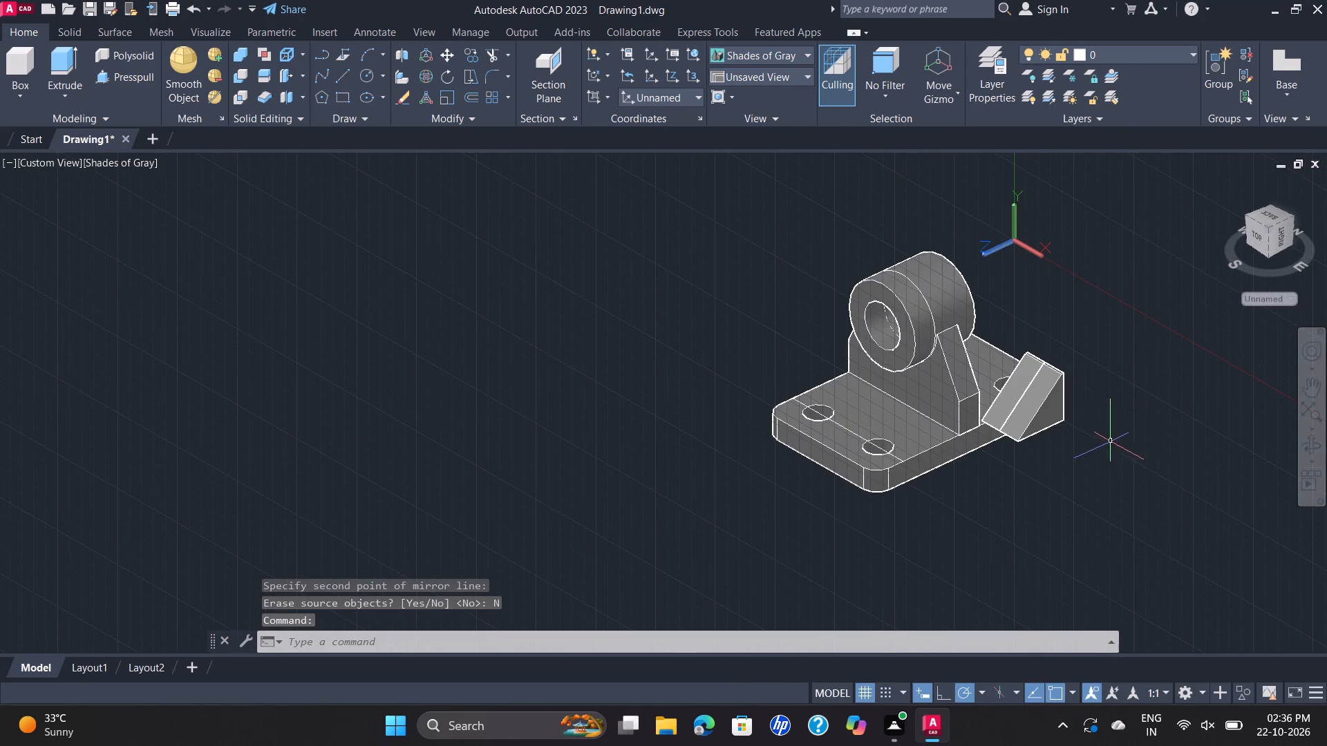
shift+middle_drag(1086, 417, 993, 414)
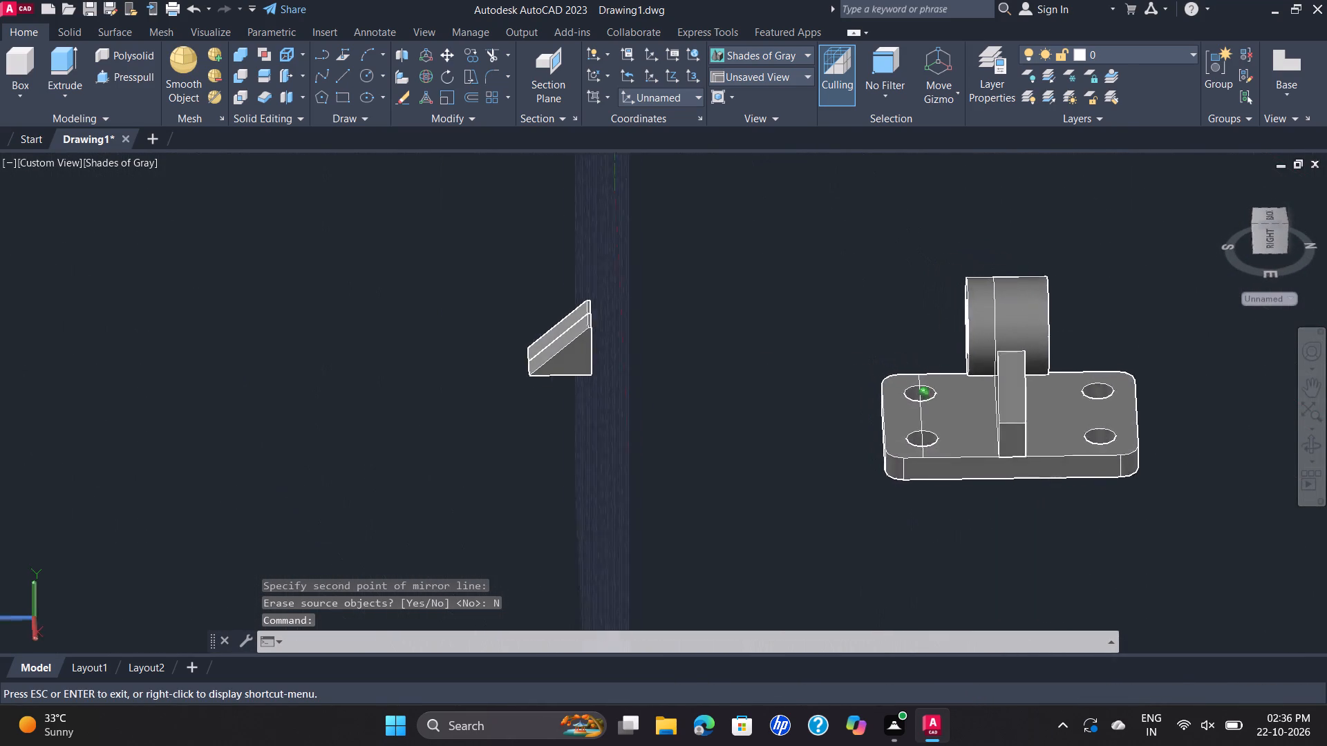
shift+middle_drag(993, 414, 1041, 432)
key(Escape)
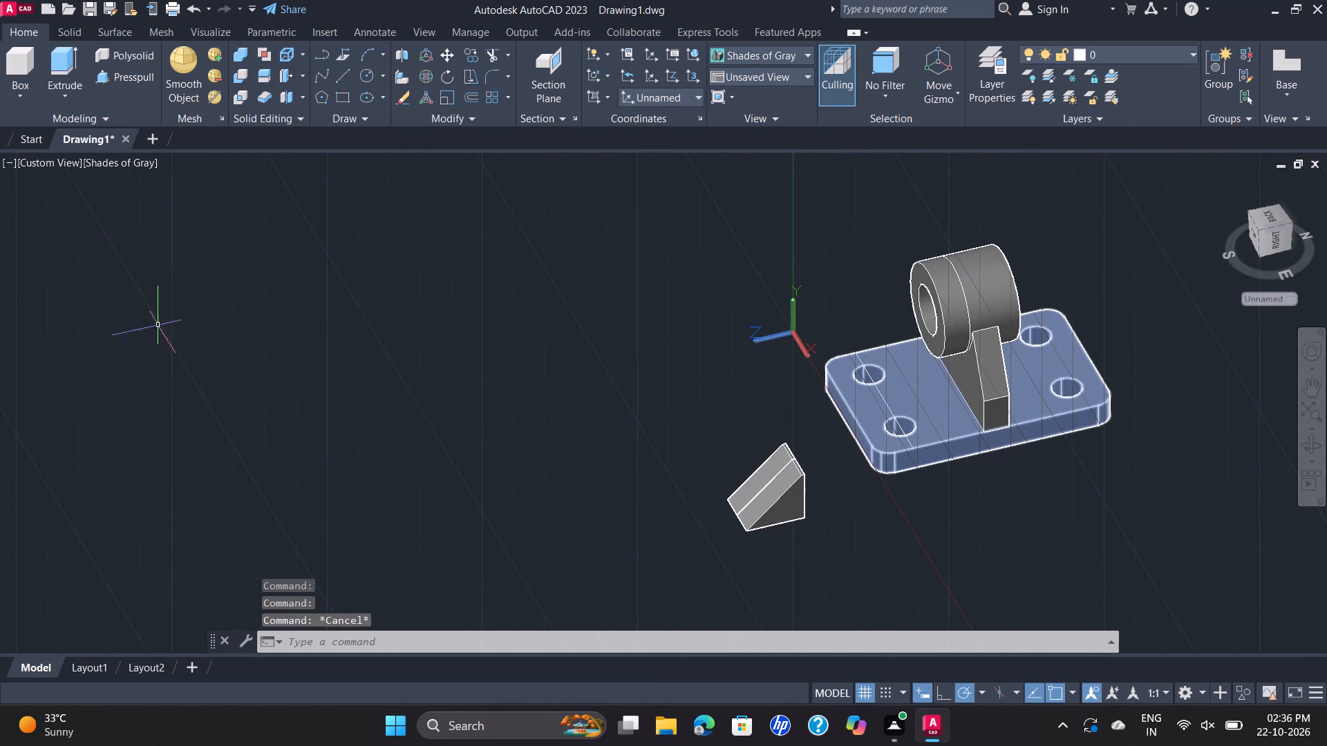
click(53, 156)
click(52, 163)
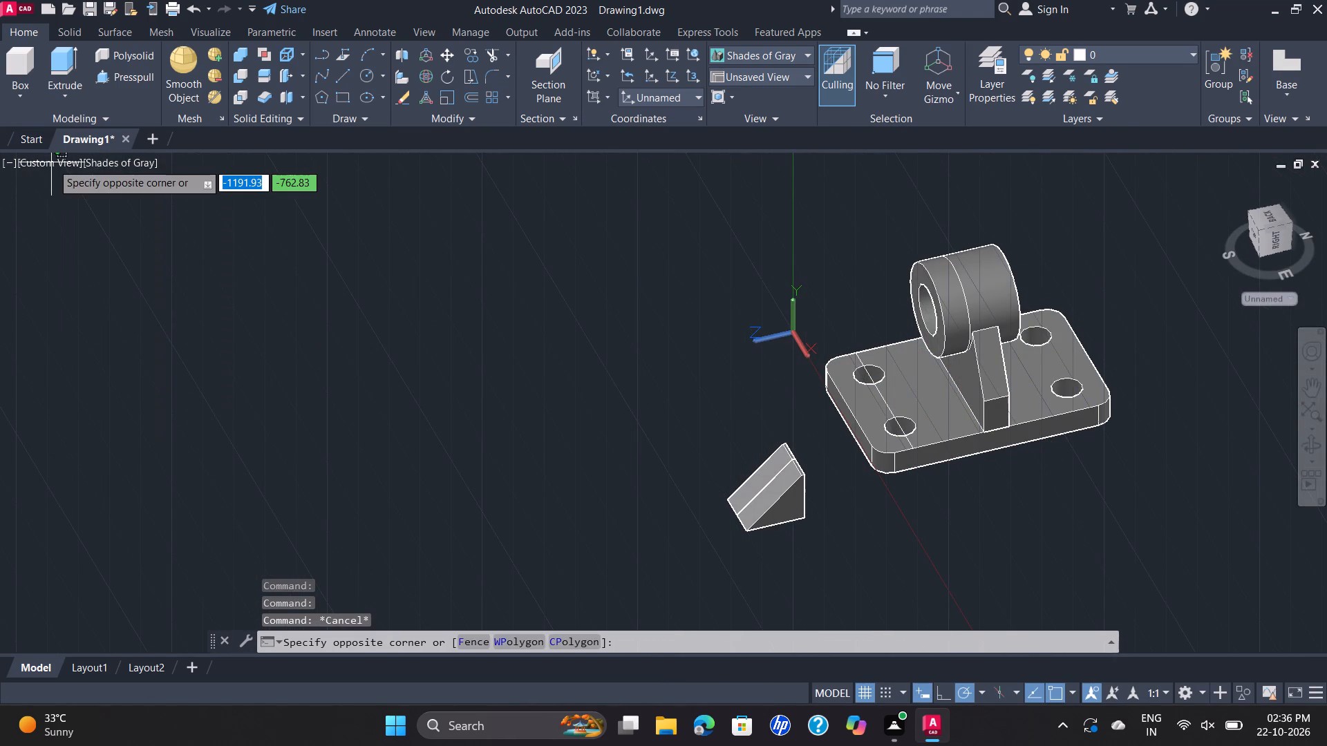
click(52, 166)
click(52, 166)
click(65, 160)
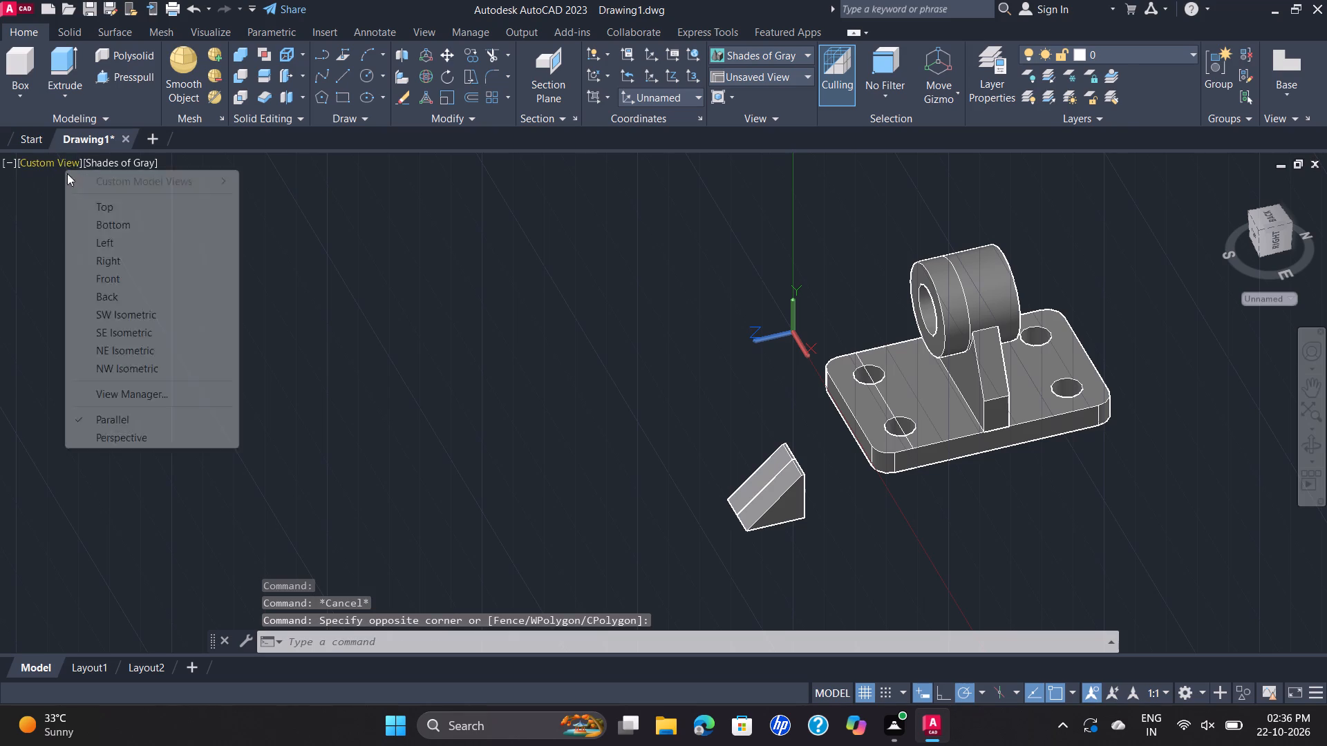
click(151, 333)
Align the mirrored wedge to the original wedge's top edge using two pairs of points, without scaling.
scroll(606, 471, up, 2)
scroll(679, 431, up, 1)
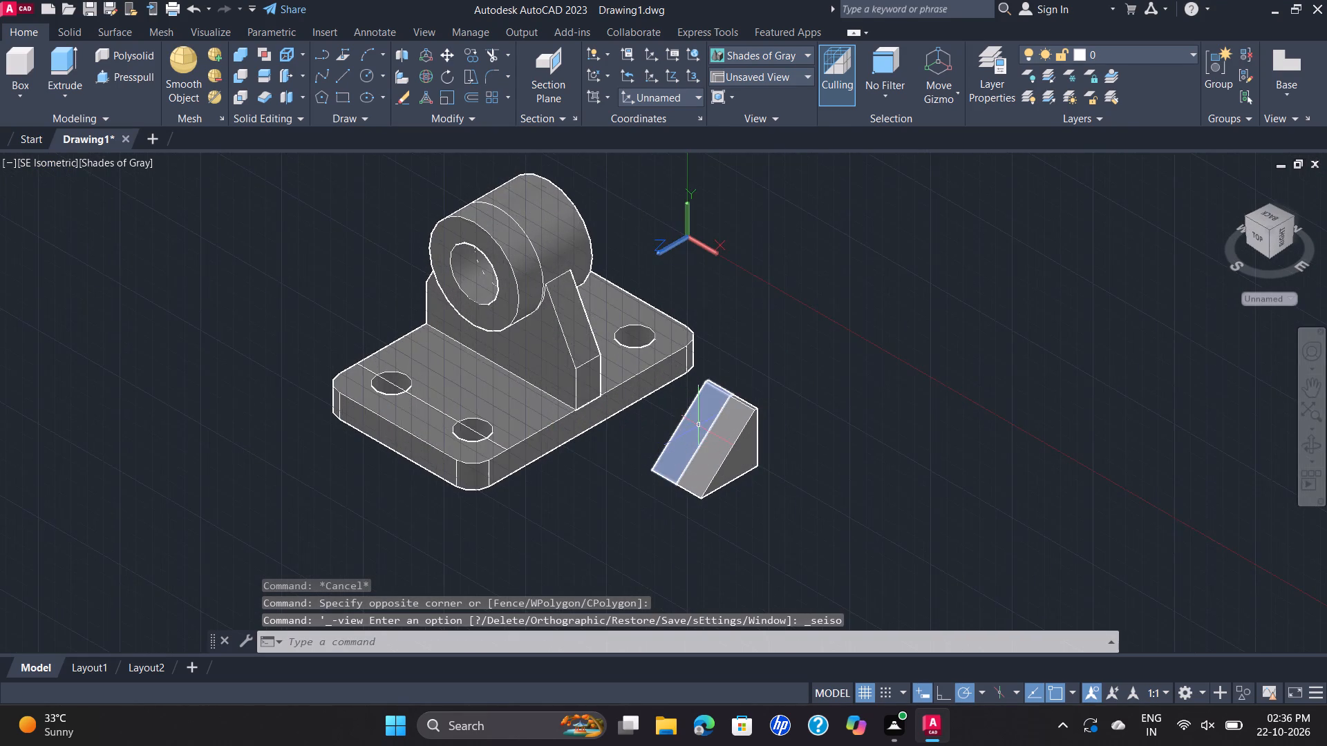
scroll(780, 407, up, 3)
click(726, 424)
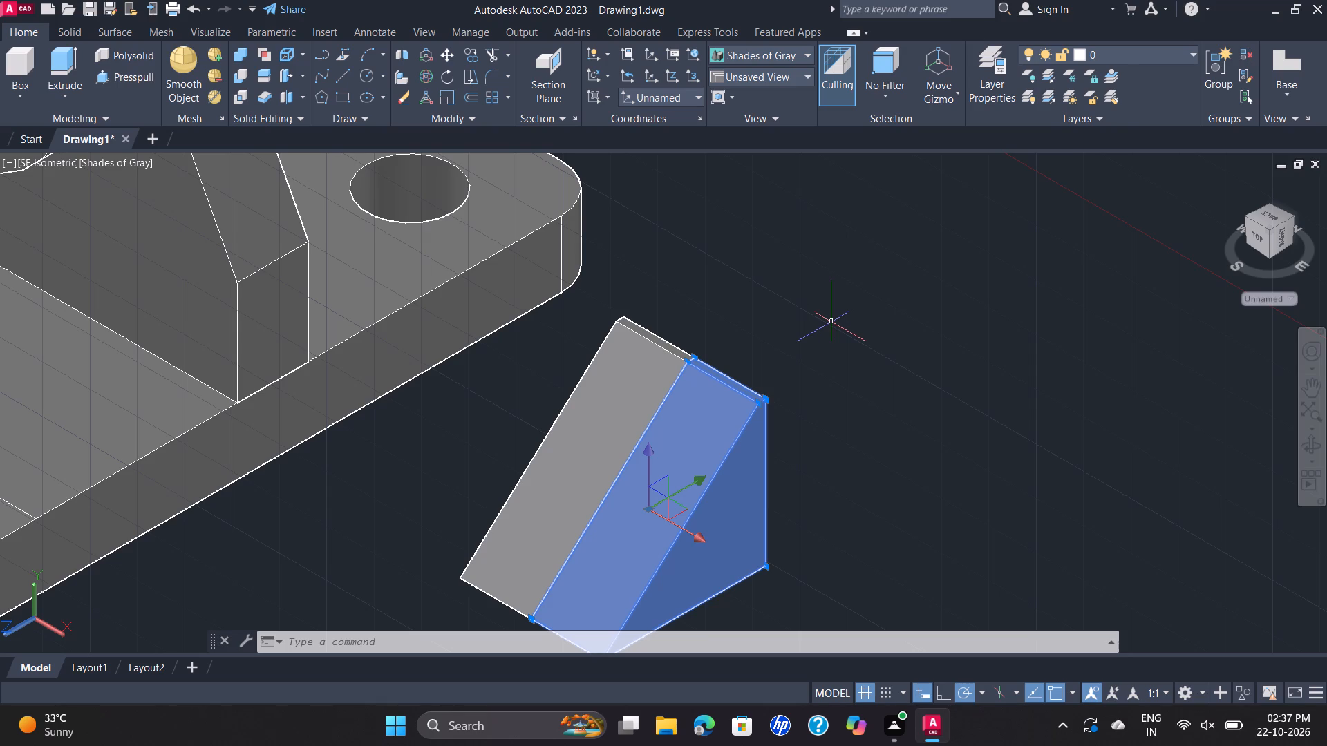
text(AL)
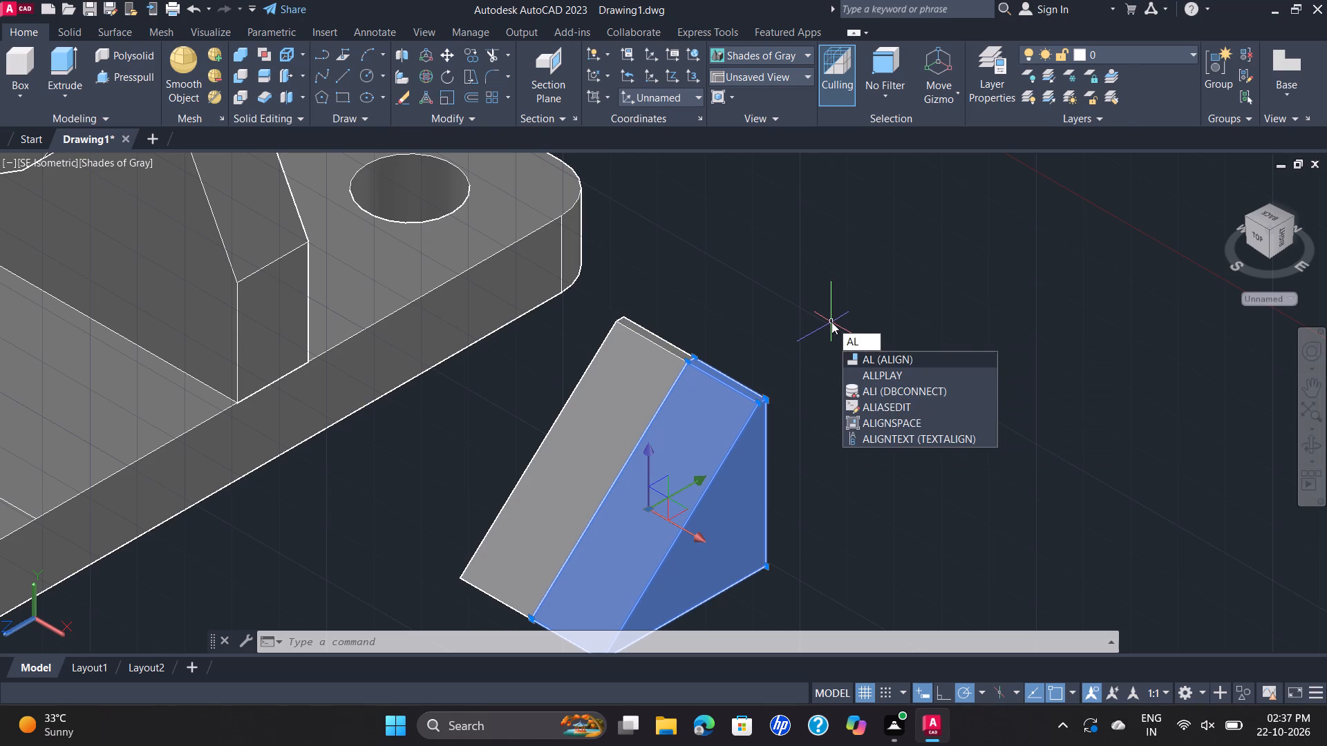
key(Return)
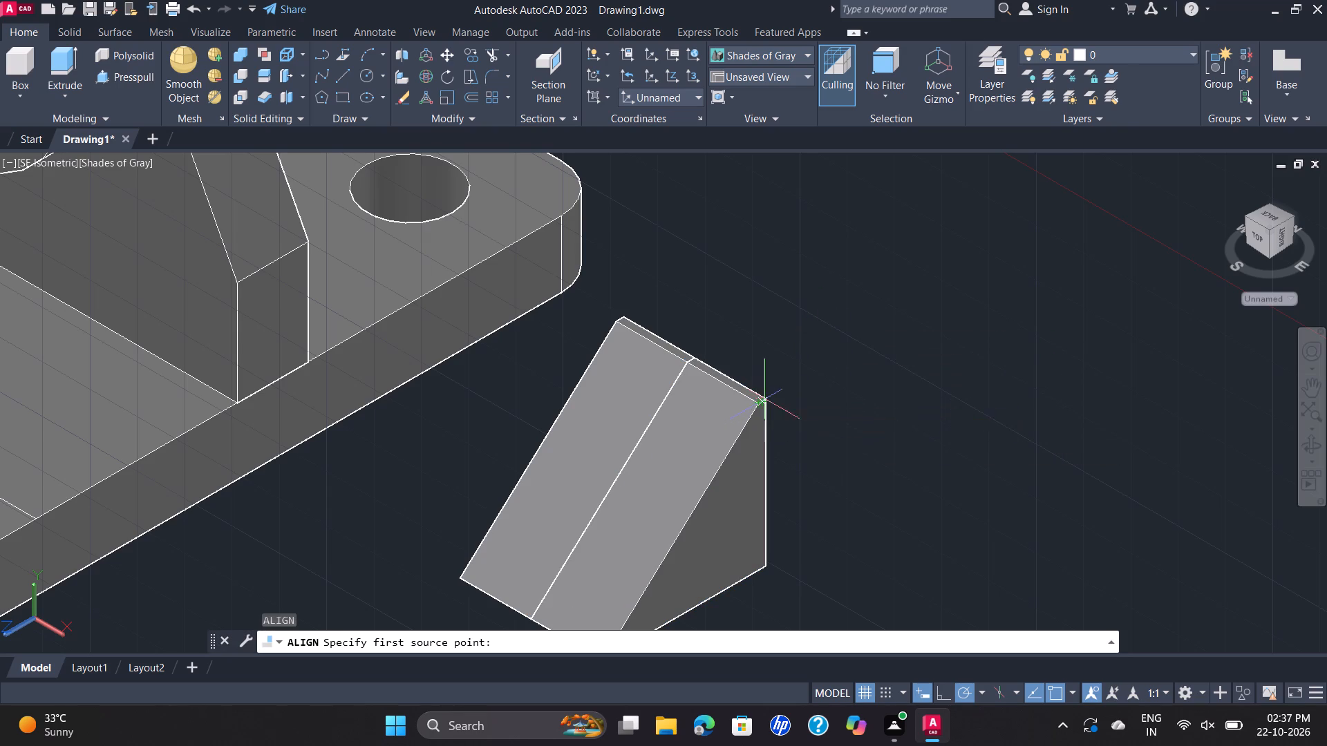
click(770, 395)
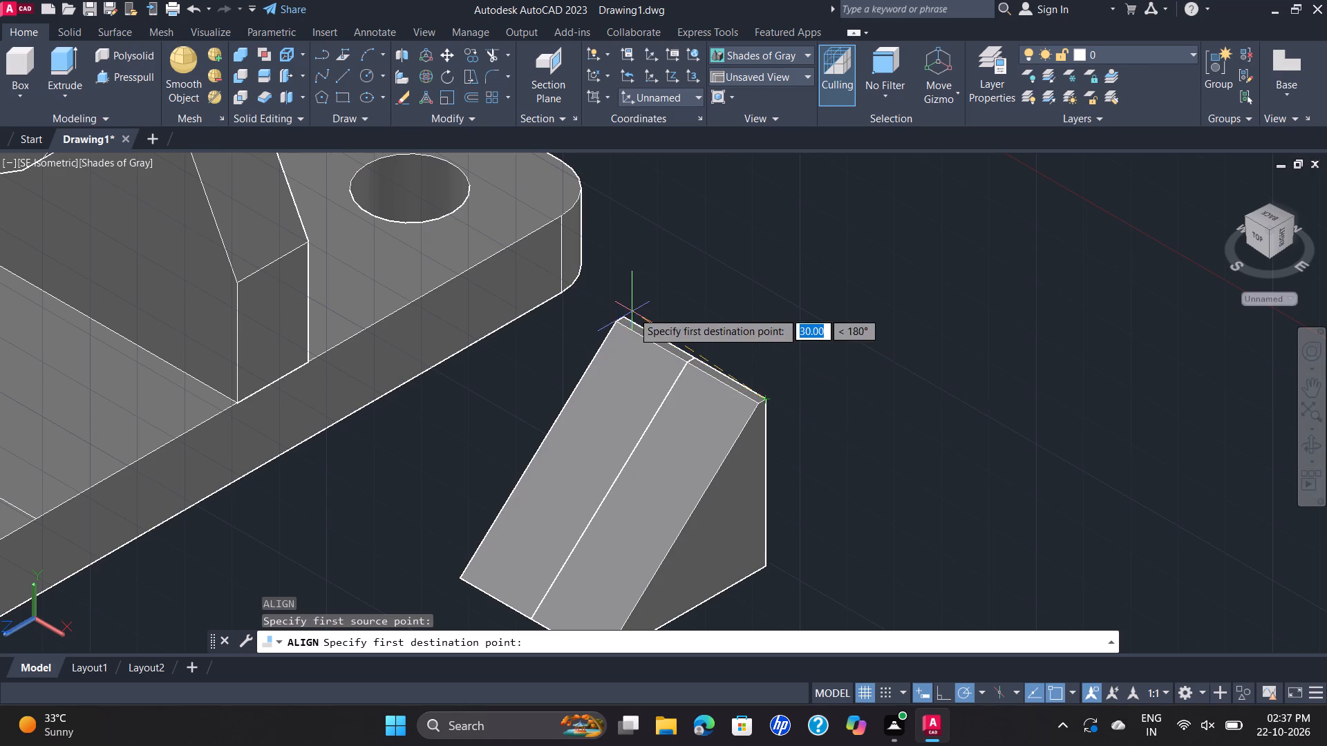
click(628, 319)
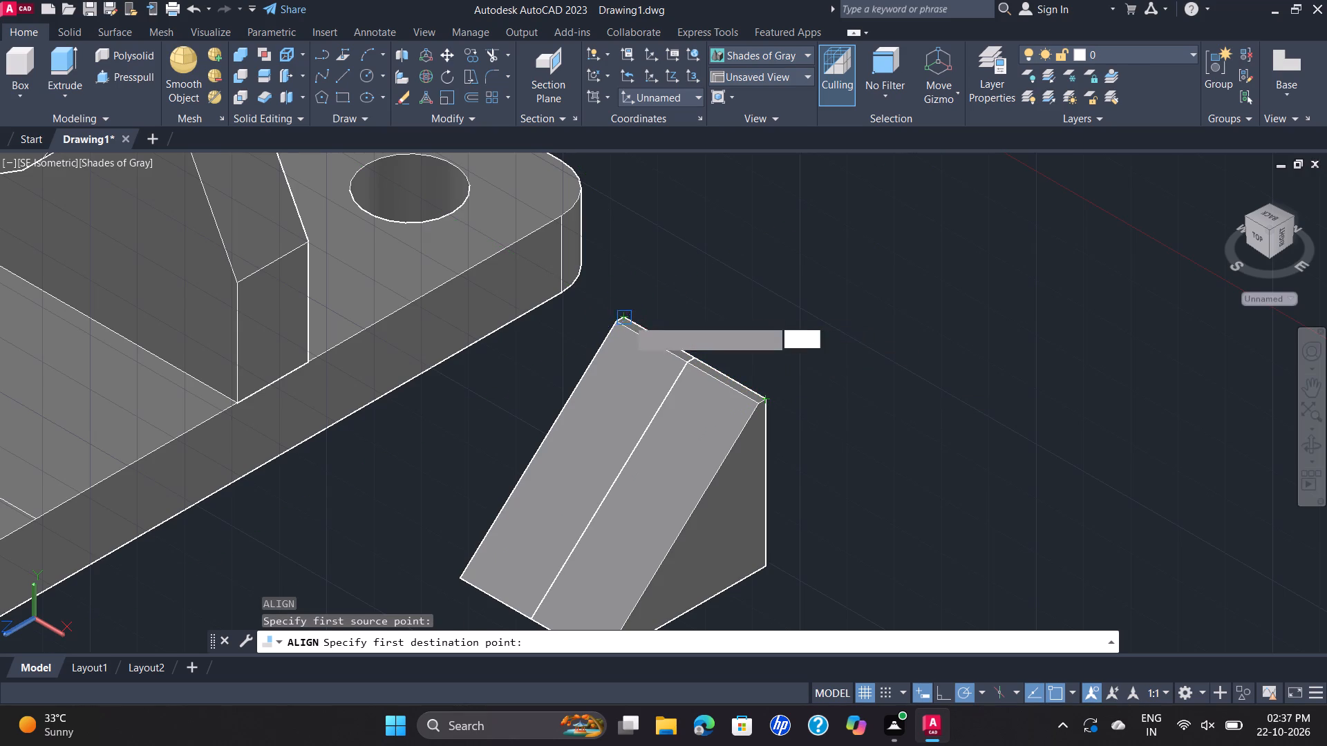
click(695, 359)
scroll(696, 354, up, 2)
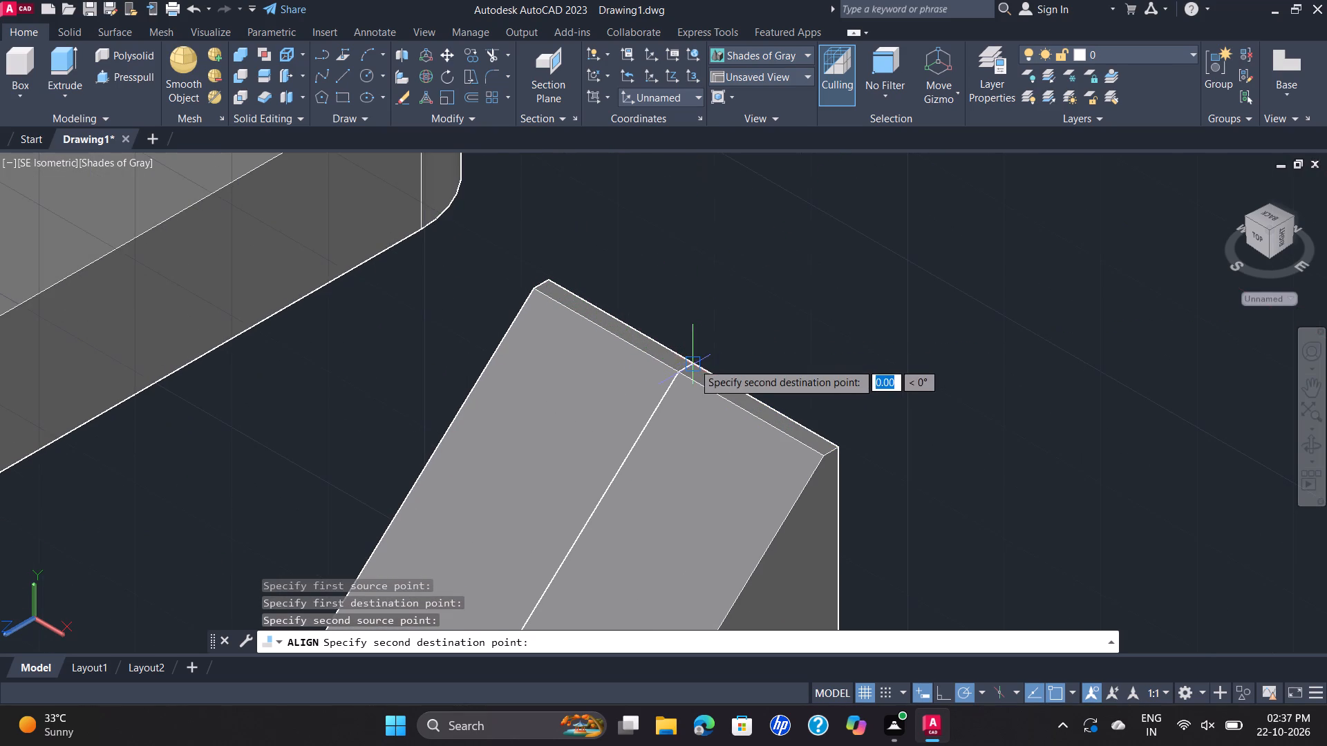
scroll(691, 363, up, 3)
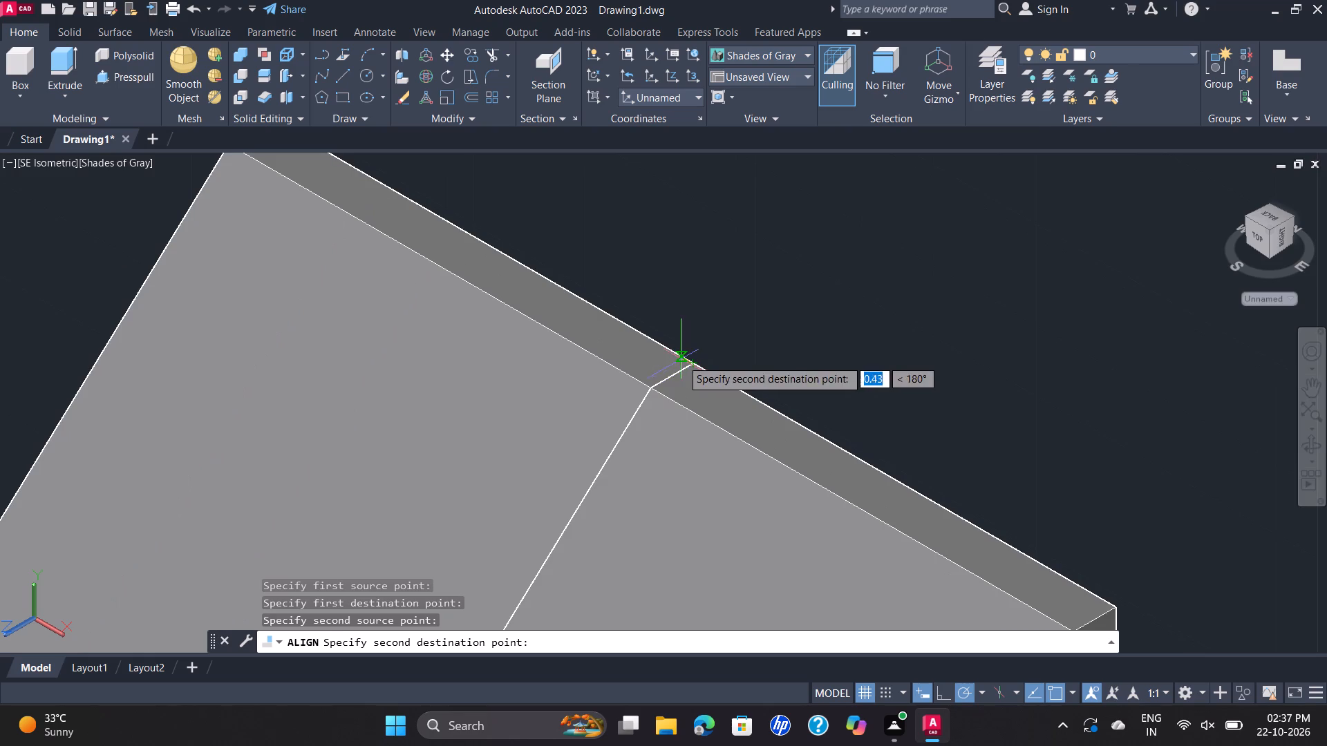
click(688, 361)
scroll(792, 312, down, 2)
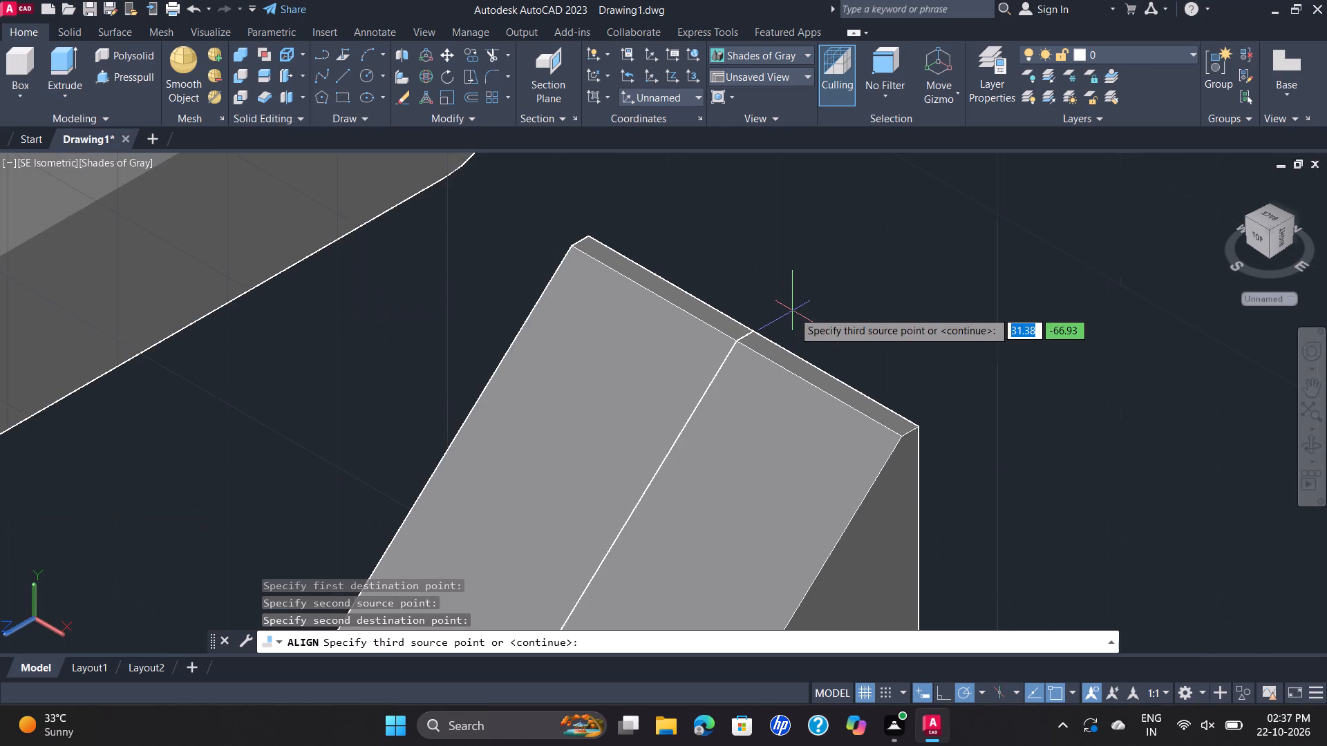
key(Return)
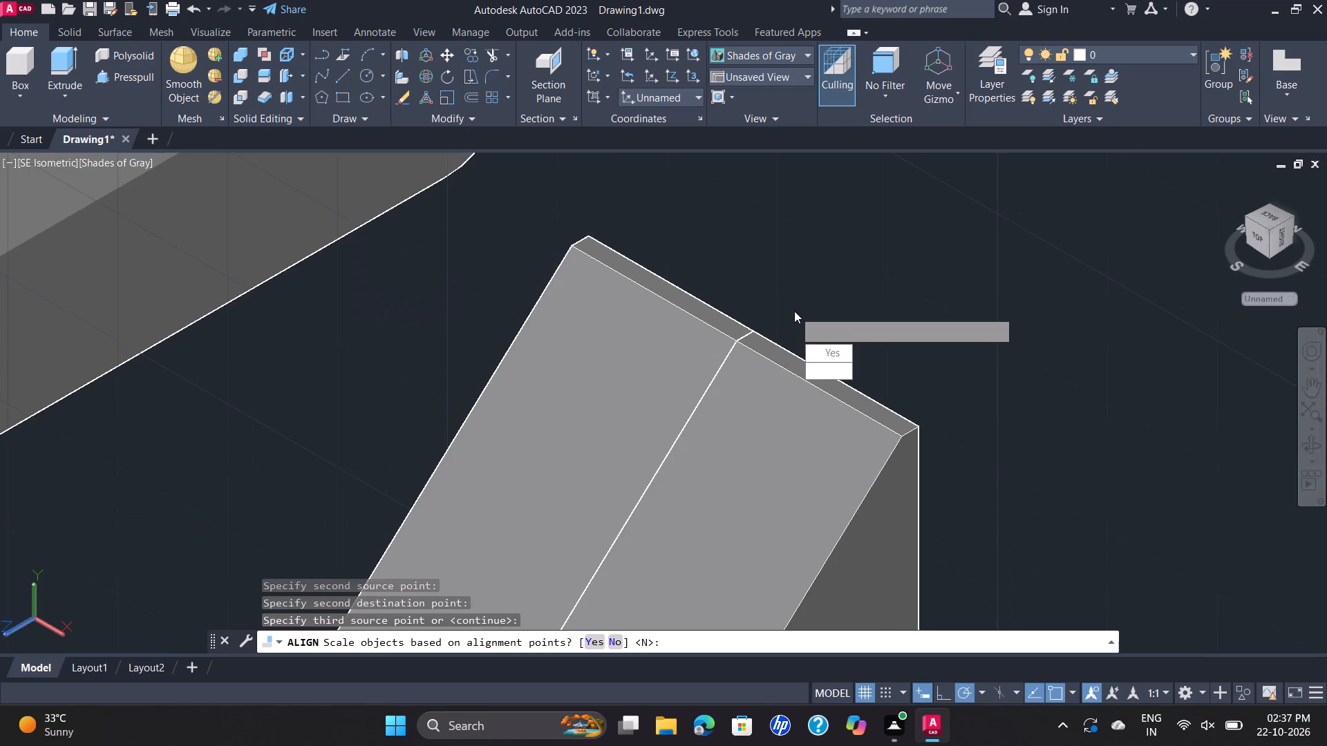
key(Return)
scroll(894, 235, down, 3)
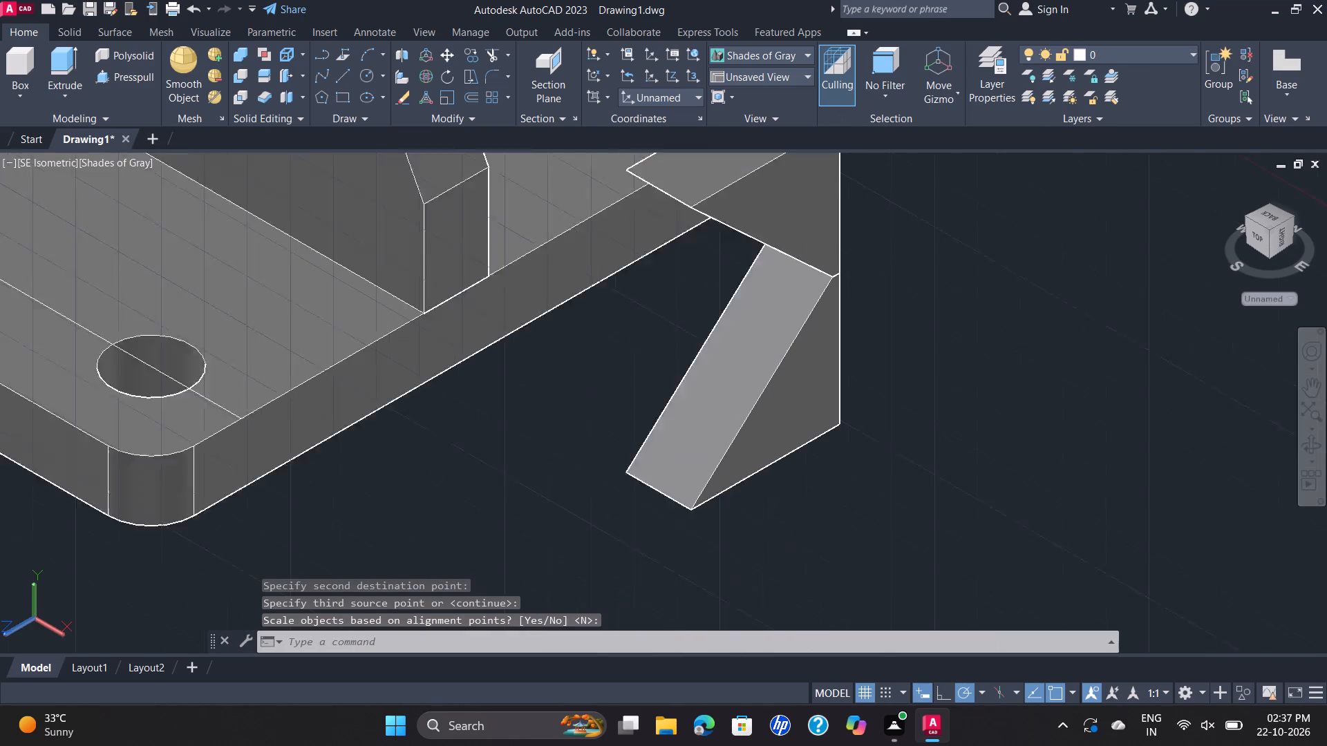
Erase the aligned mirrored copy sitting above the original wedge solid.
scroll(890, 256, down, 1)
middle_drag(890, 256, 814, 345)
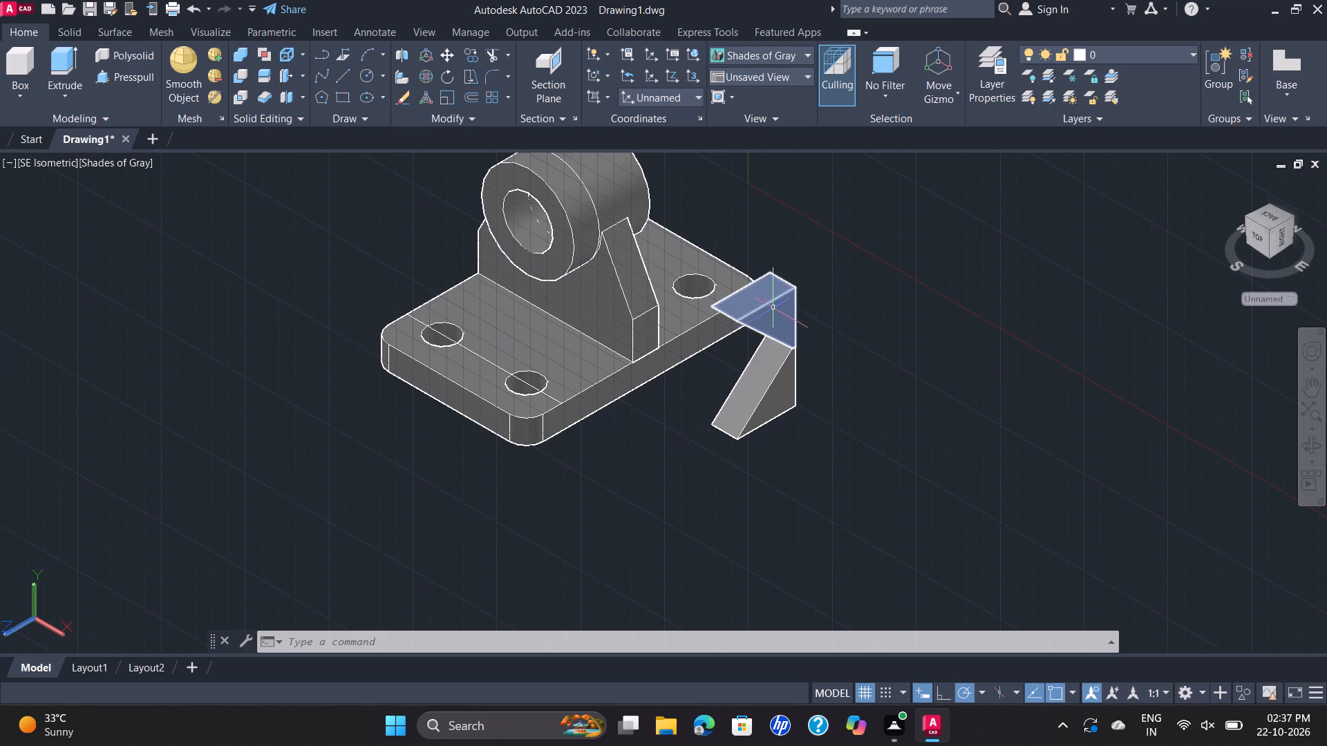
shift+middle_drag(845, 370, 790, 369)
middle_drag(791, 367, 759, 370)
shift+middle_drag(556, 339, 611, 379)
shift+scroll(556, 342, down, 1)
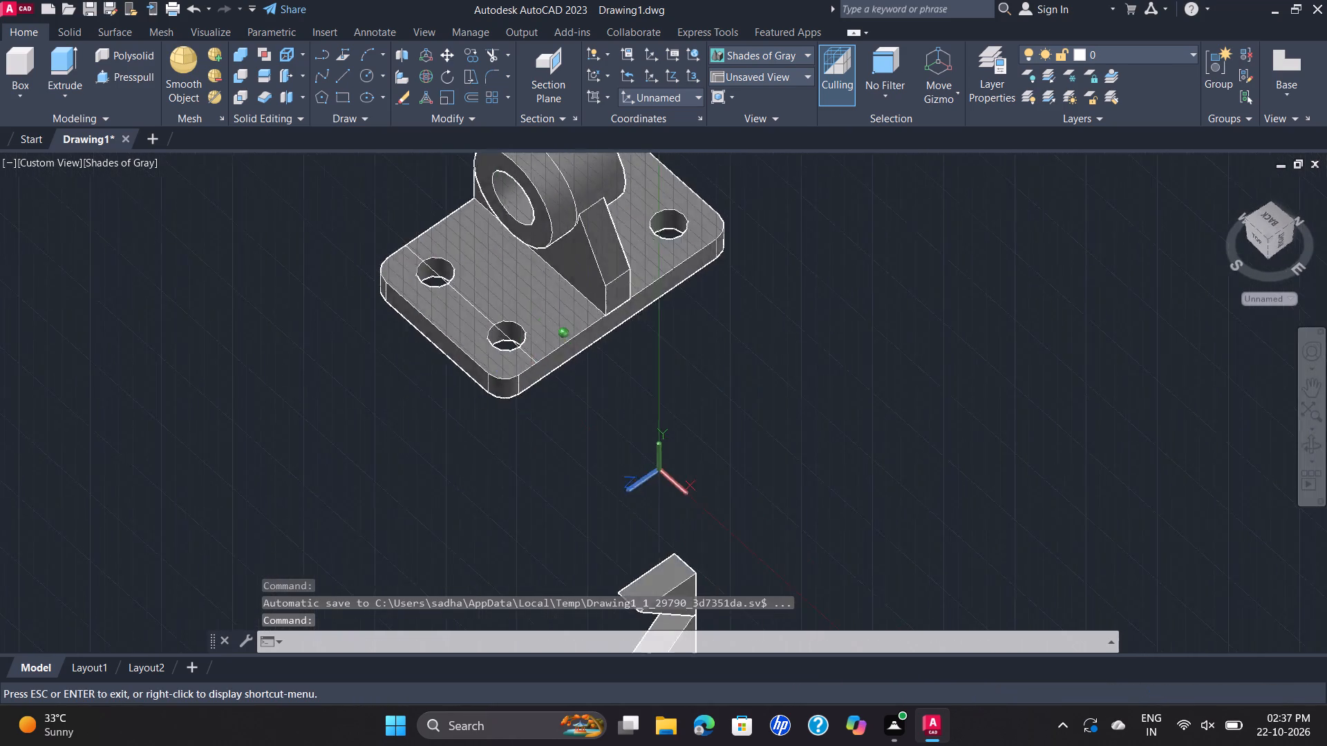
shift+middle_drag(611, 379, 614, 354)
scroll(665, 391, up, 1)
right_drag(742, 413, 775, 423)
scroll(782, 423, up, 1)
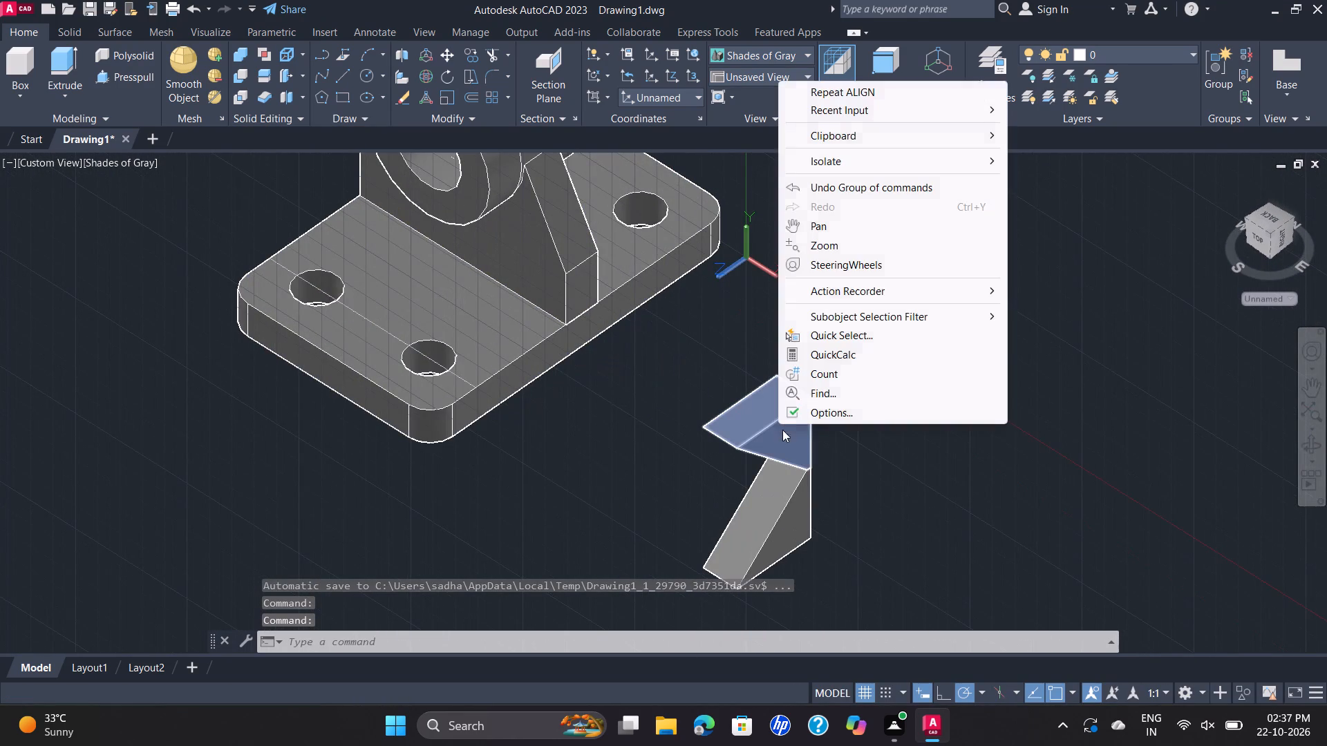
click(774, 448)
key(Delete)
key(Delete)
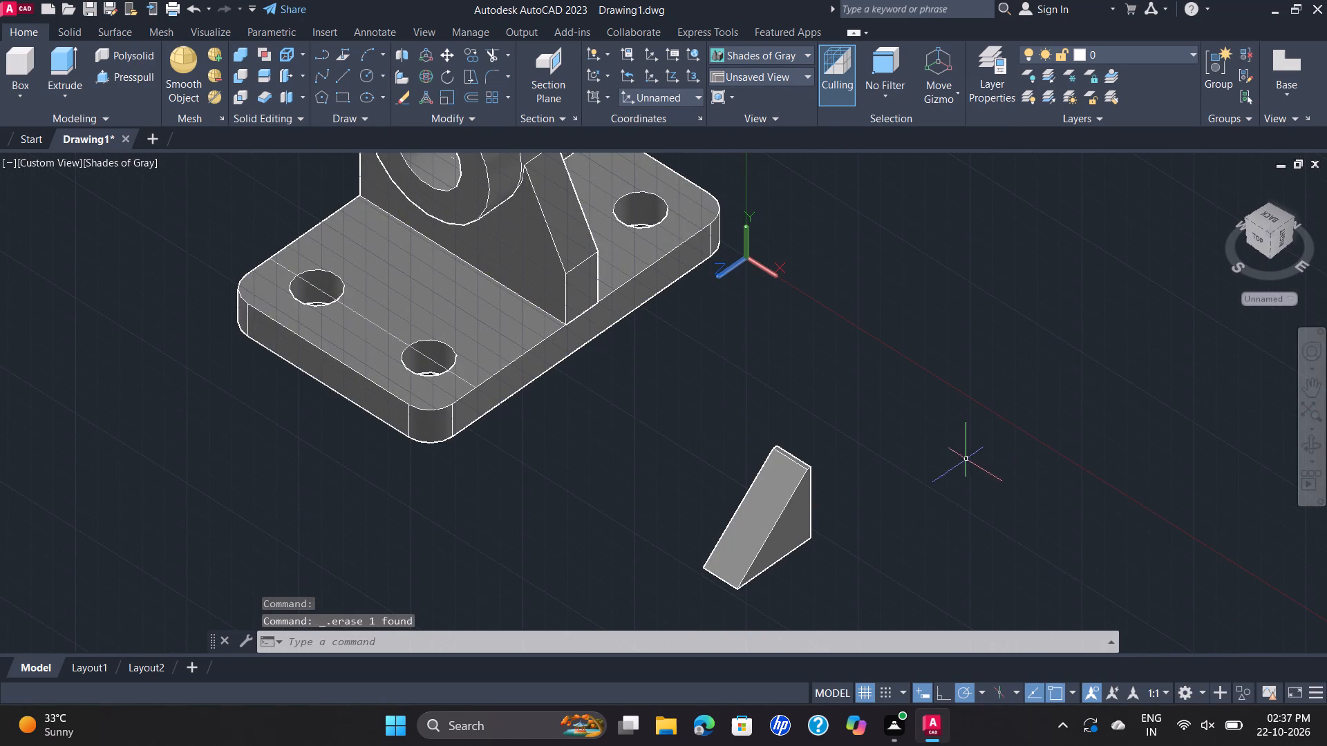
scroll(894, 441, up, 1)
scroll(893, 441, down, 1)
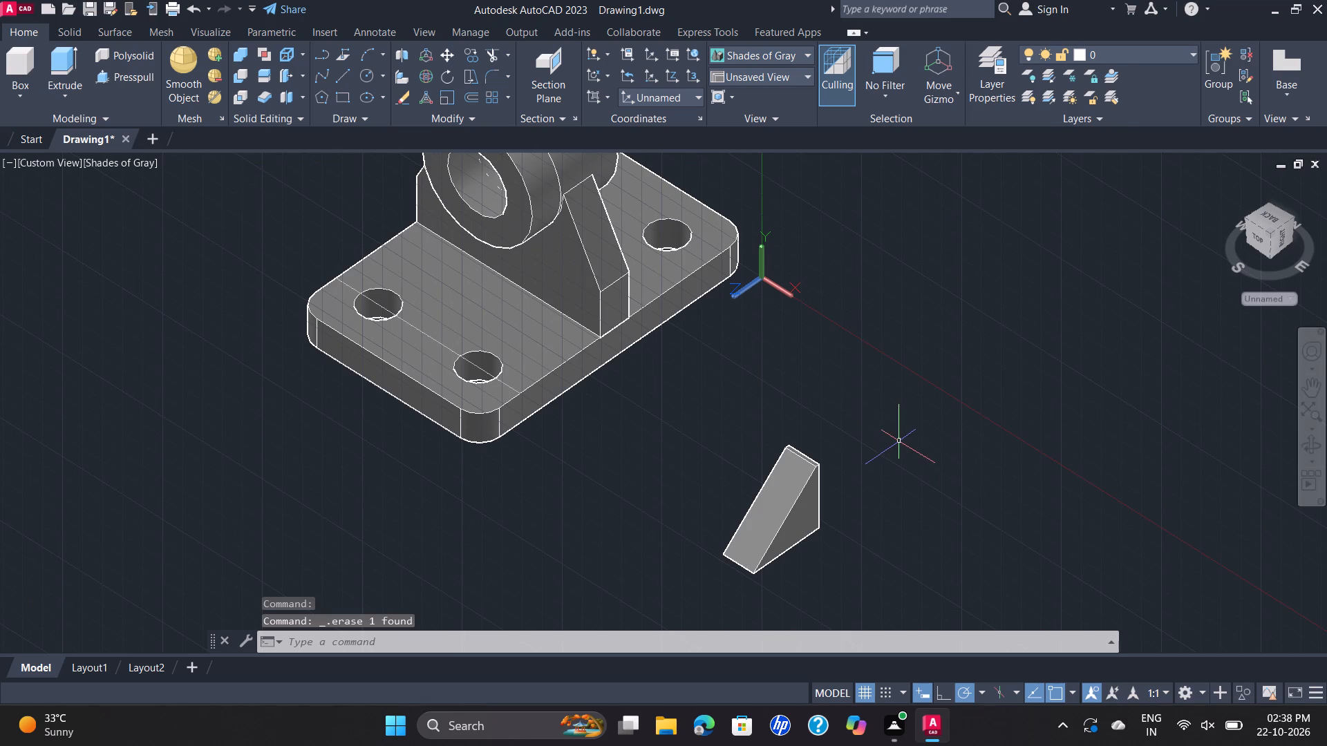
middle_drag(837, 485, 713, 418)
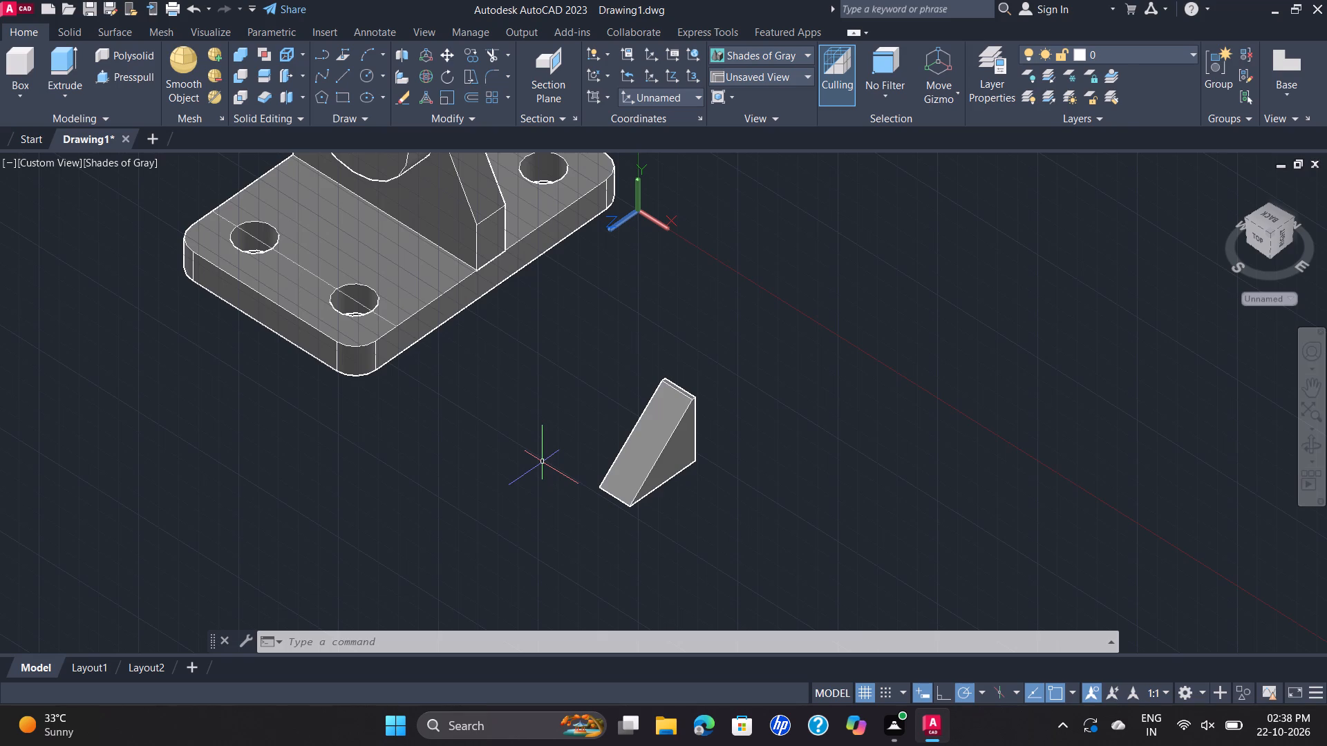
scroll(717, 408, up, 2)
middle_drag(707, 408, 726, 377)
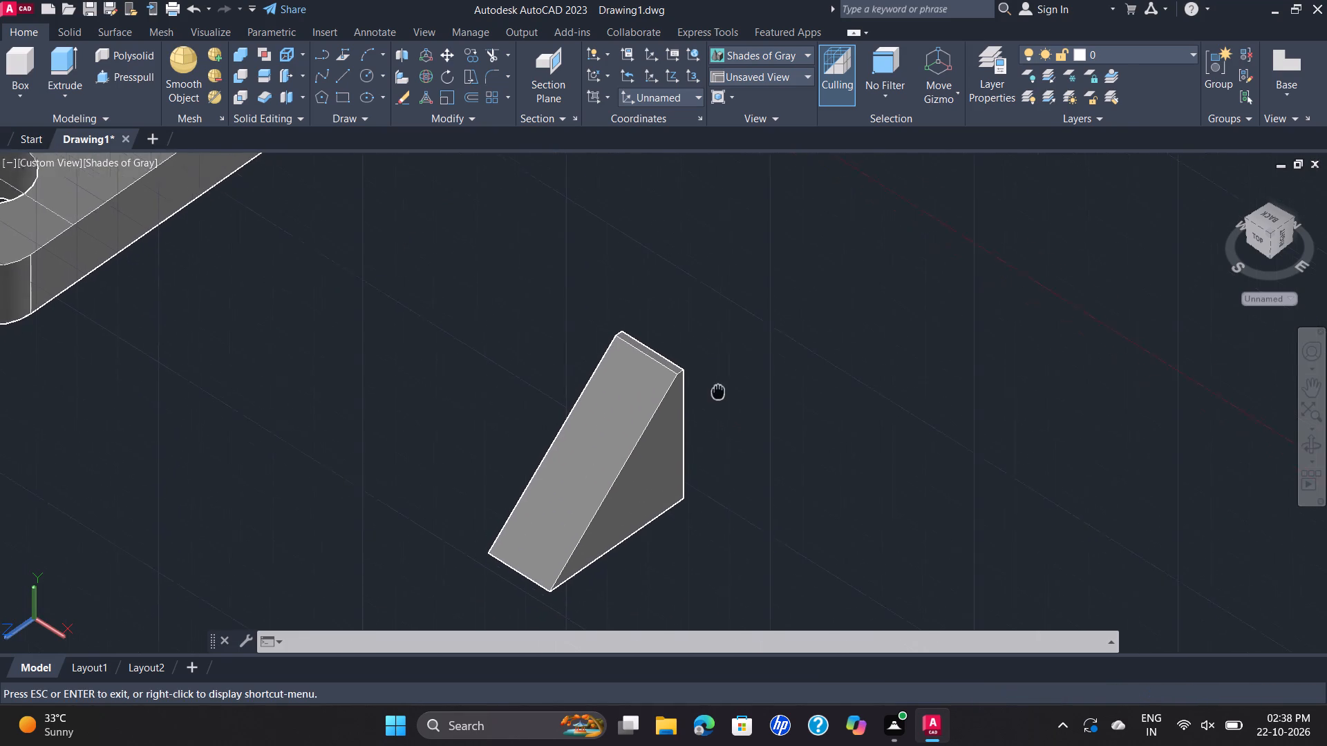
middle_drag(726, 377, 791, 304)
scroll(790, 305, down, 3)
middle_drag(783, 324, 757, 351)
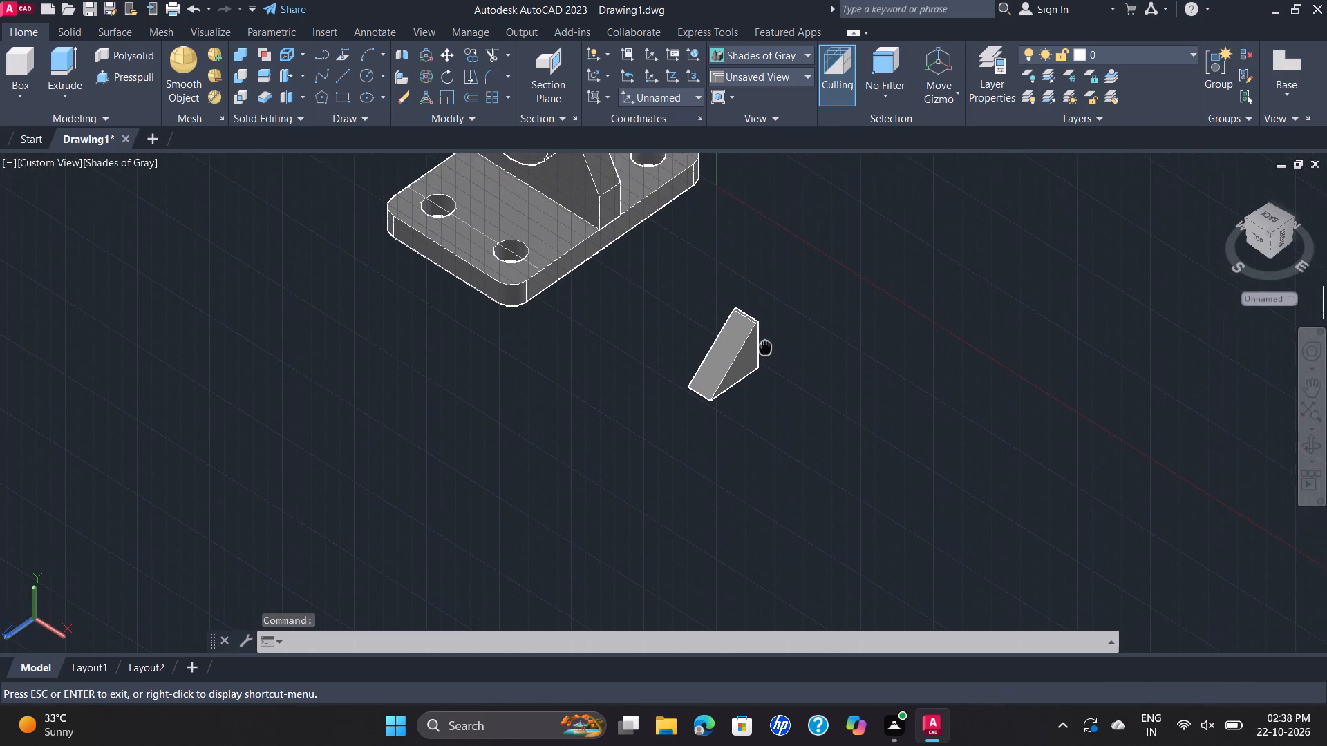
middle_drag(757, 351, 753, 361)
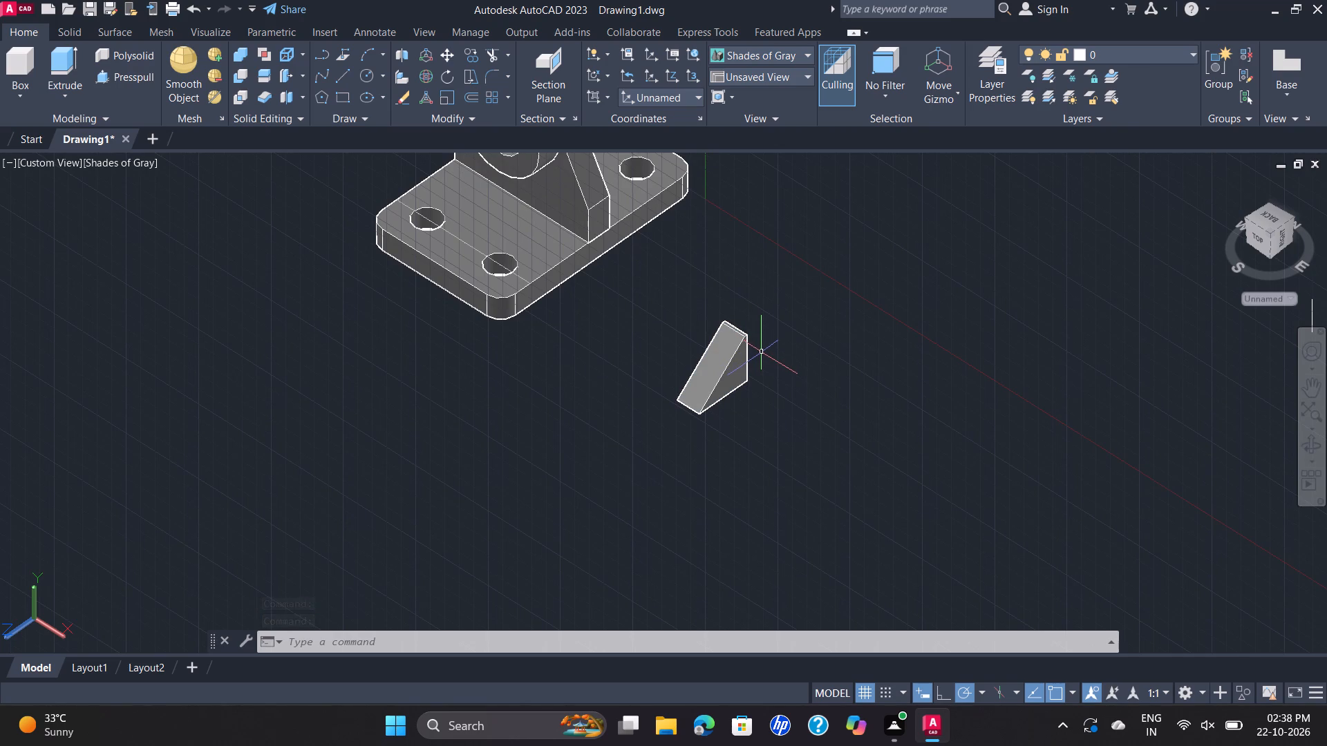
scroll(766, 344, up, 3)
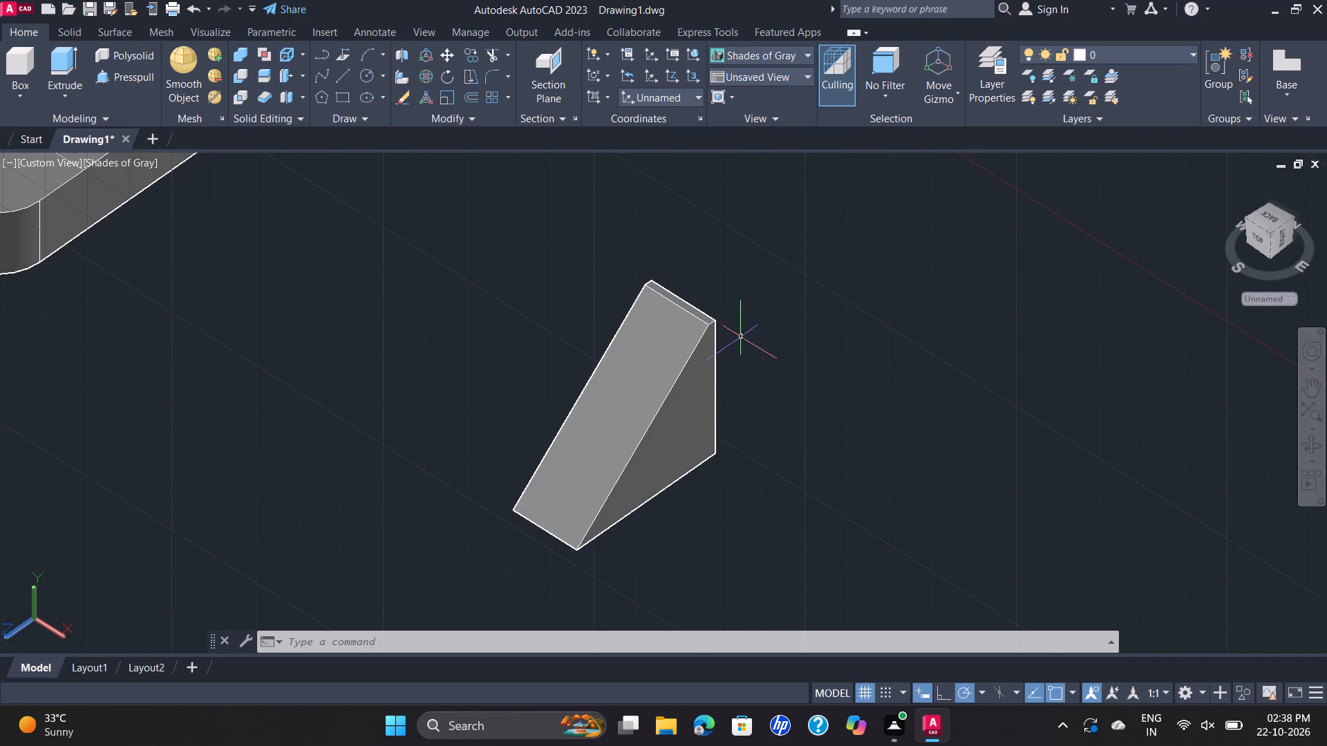
Undo the erase, alignment and mirroring of the wedge copy, back to the point where the triangular outline still sits on the base plate.
scroll(713, 356, down, 4)
scroll(716, 356, up, 2)
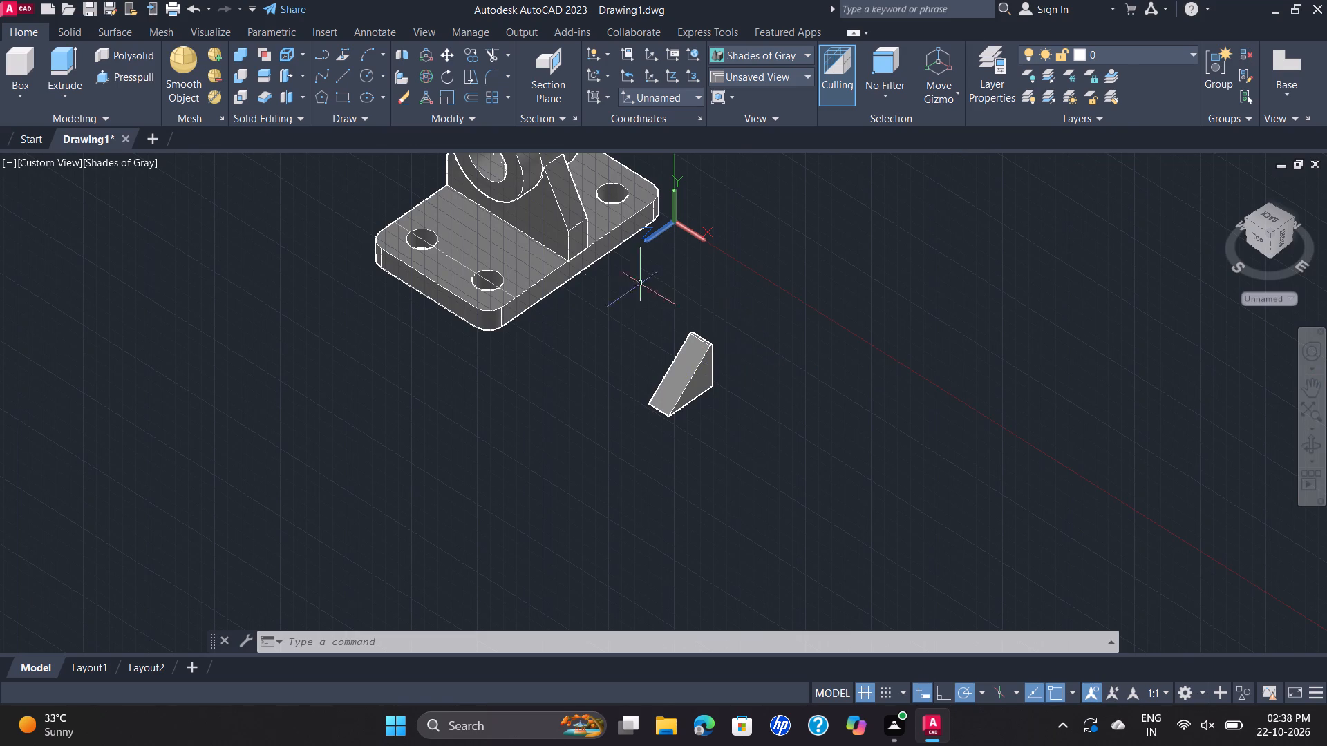
middle_drag(694, 329, 686, 392)
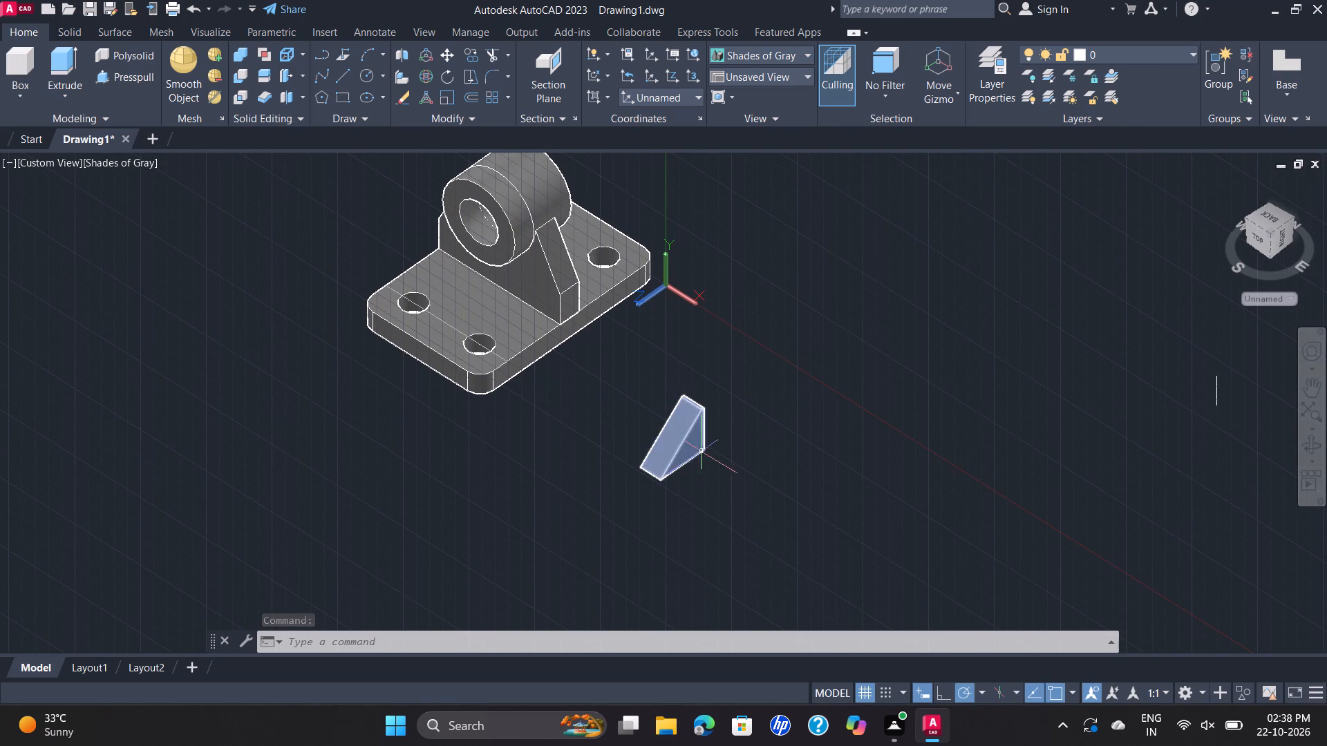
scroll(690, 460, up, 1)
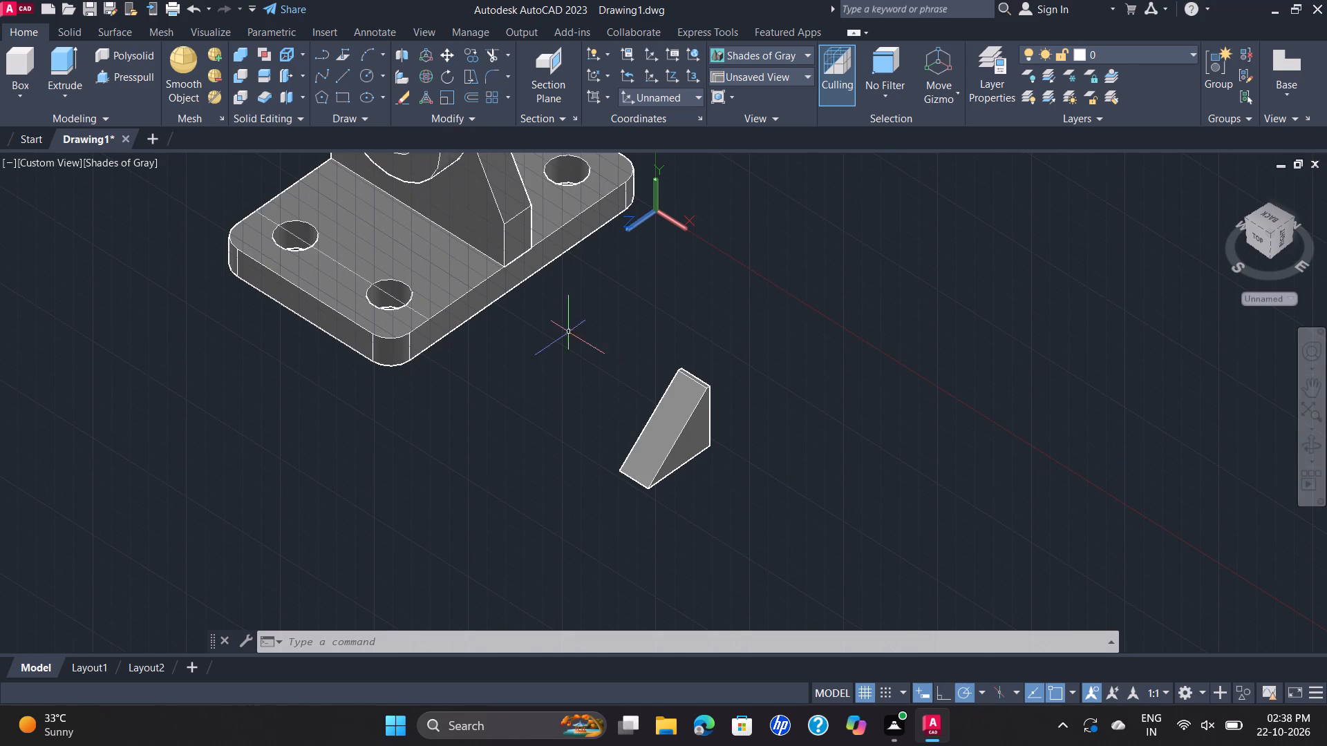
key(ctrl+z)
key(ctrl+z)
key(ctrl+z)
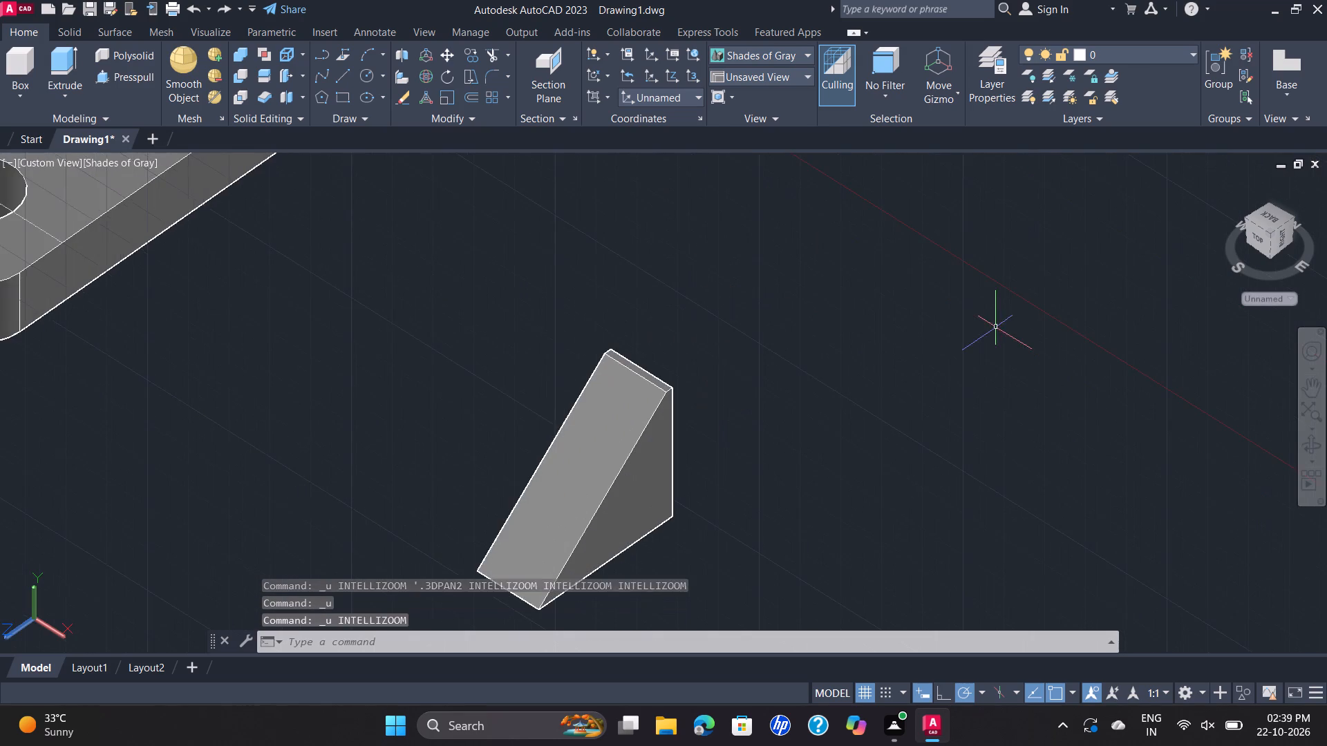
key(ctrl+z)
key(ctrl+z)
key(ctrl+z)
key(ctrl+z)
key(ctrl+z)
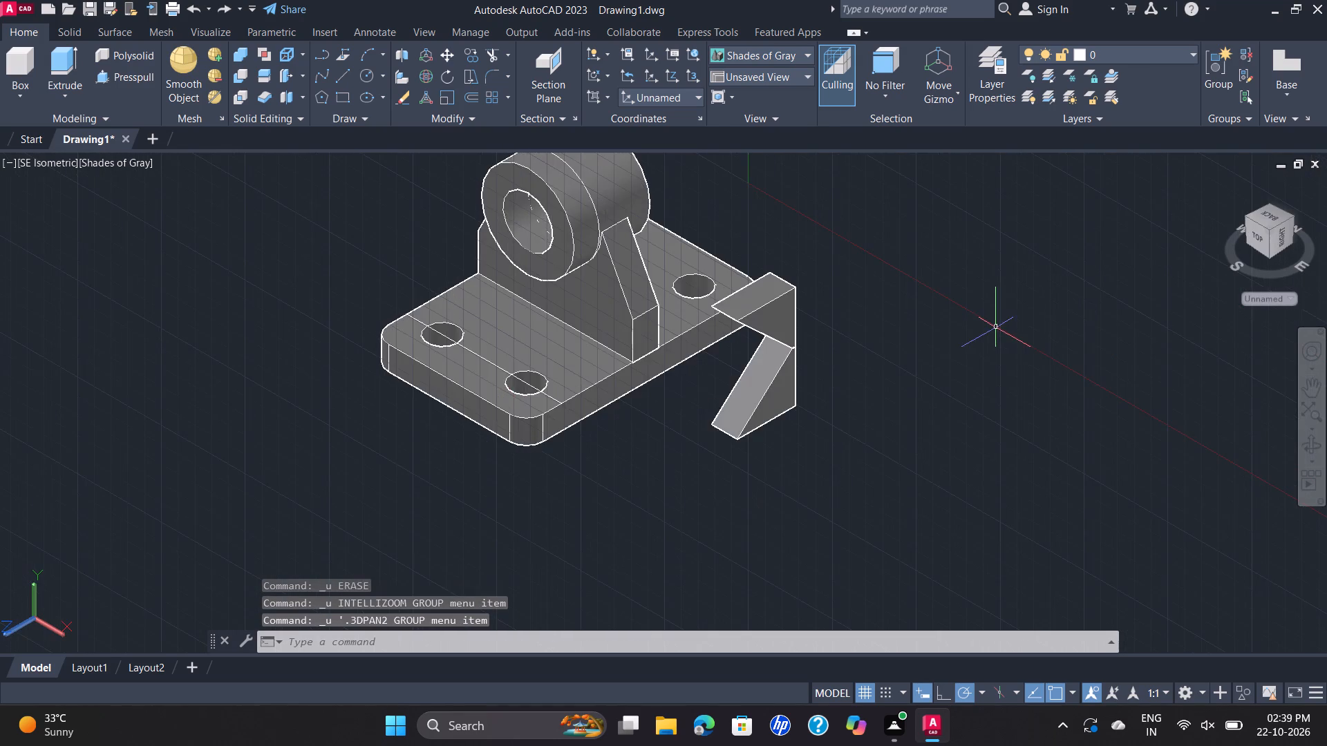
key(ctrl+z)
key(ctrl+z)
key(ctrl+z)
key(ctrl+z)
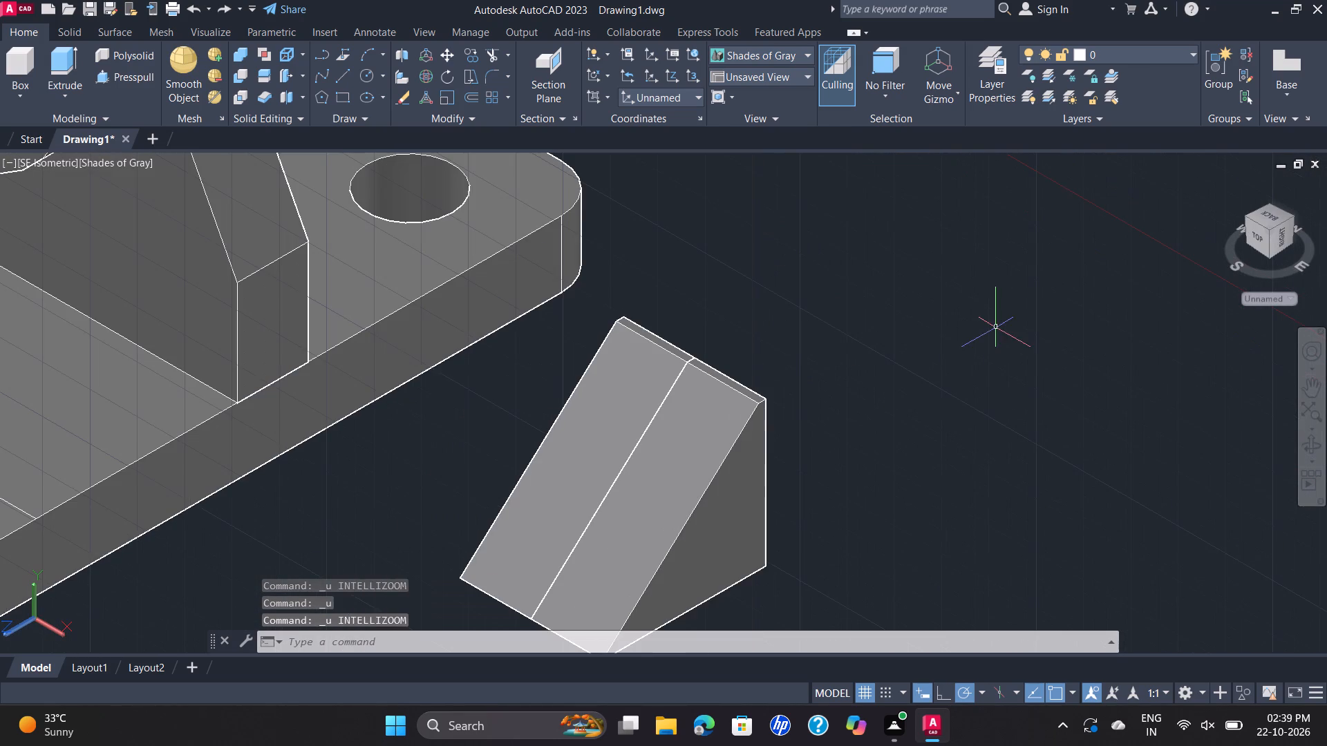
key(ctrl+z)
key(ctrl+z)
key(ctrl+z)
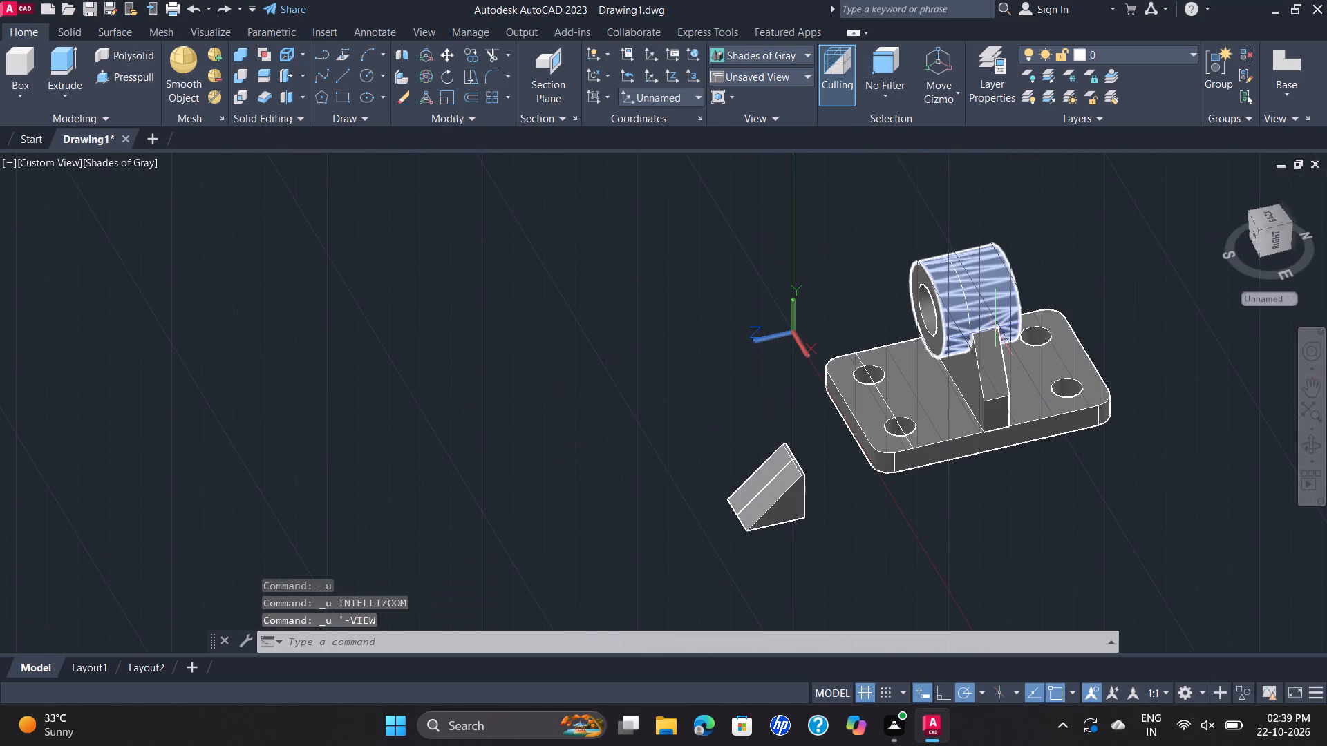
key(ctrl+z)
key(ctrl+z)
key(ctrl+z)
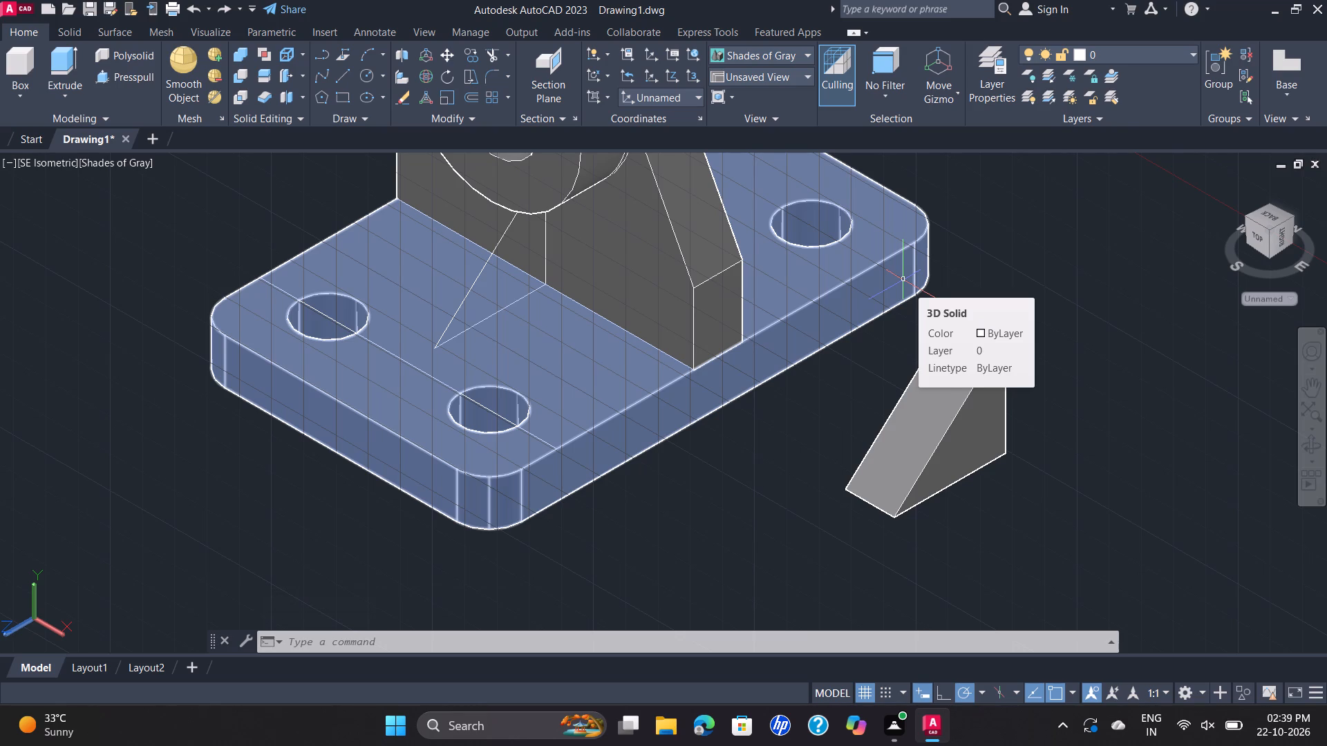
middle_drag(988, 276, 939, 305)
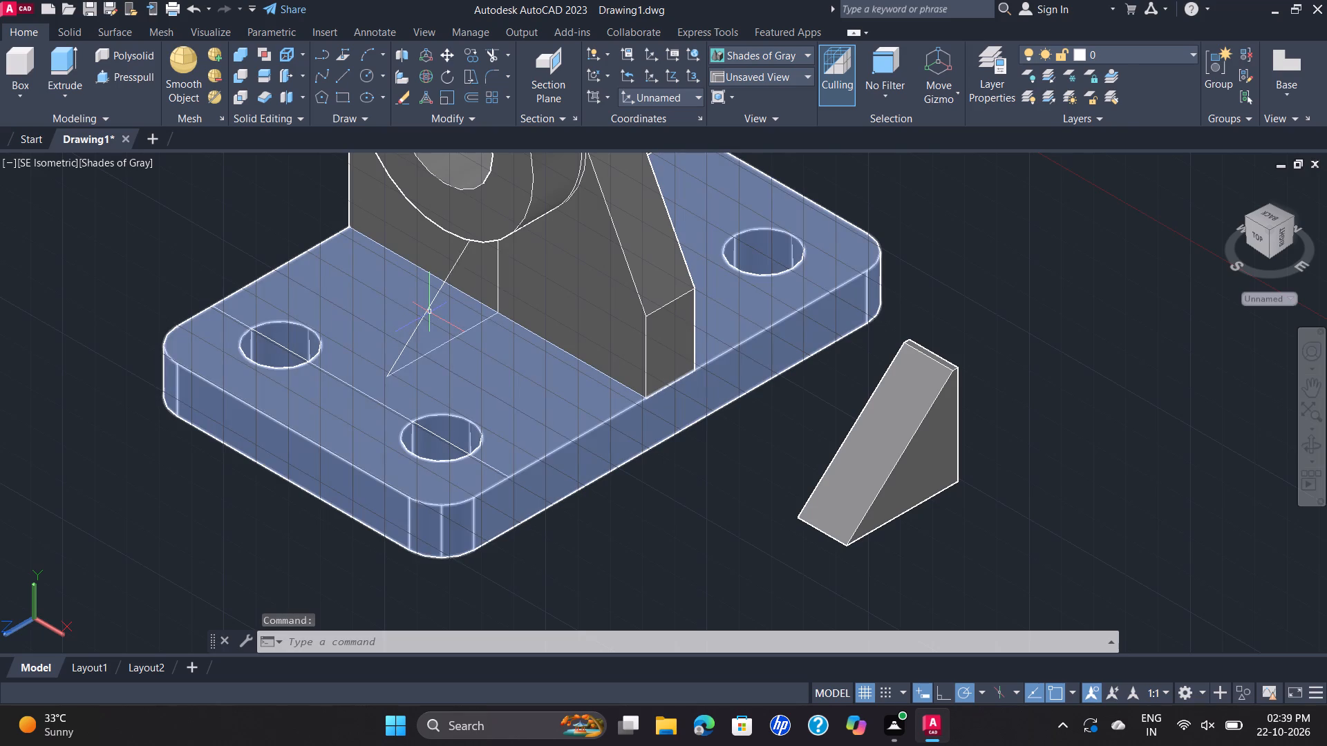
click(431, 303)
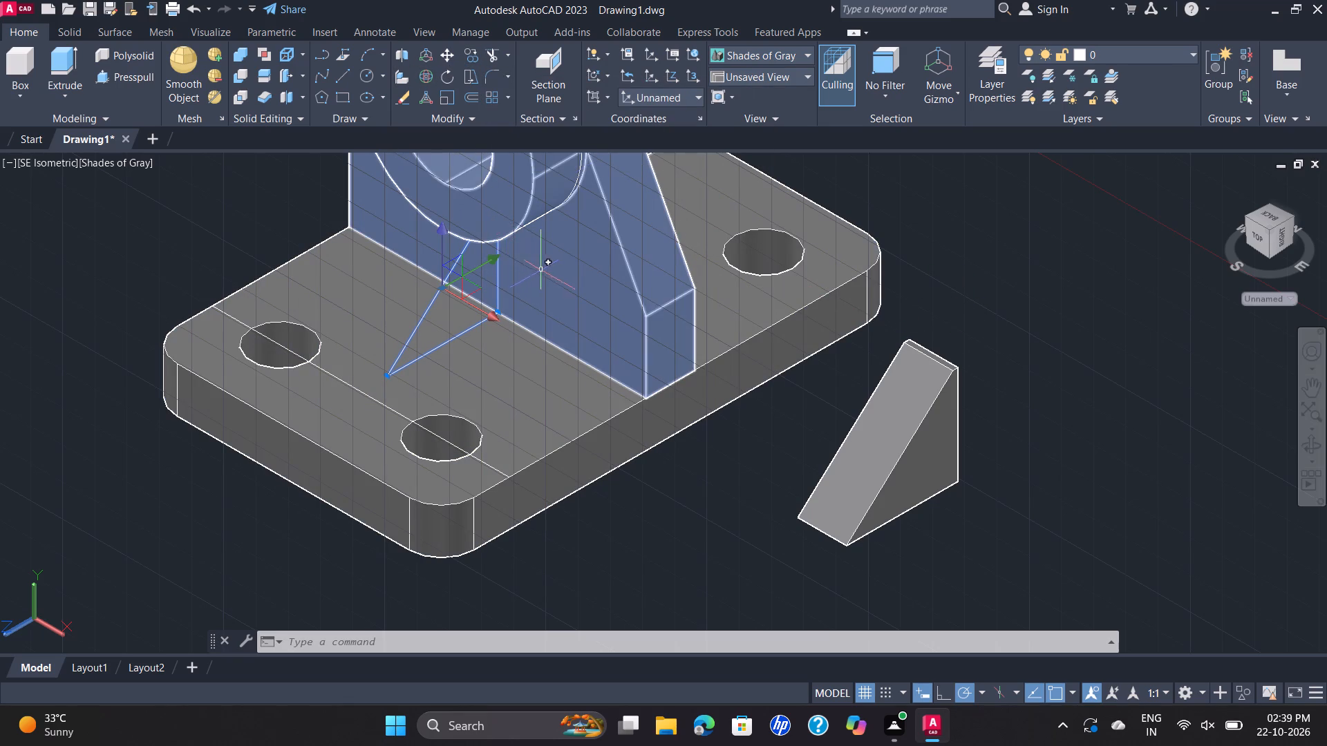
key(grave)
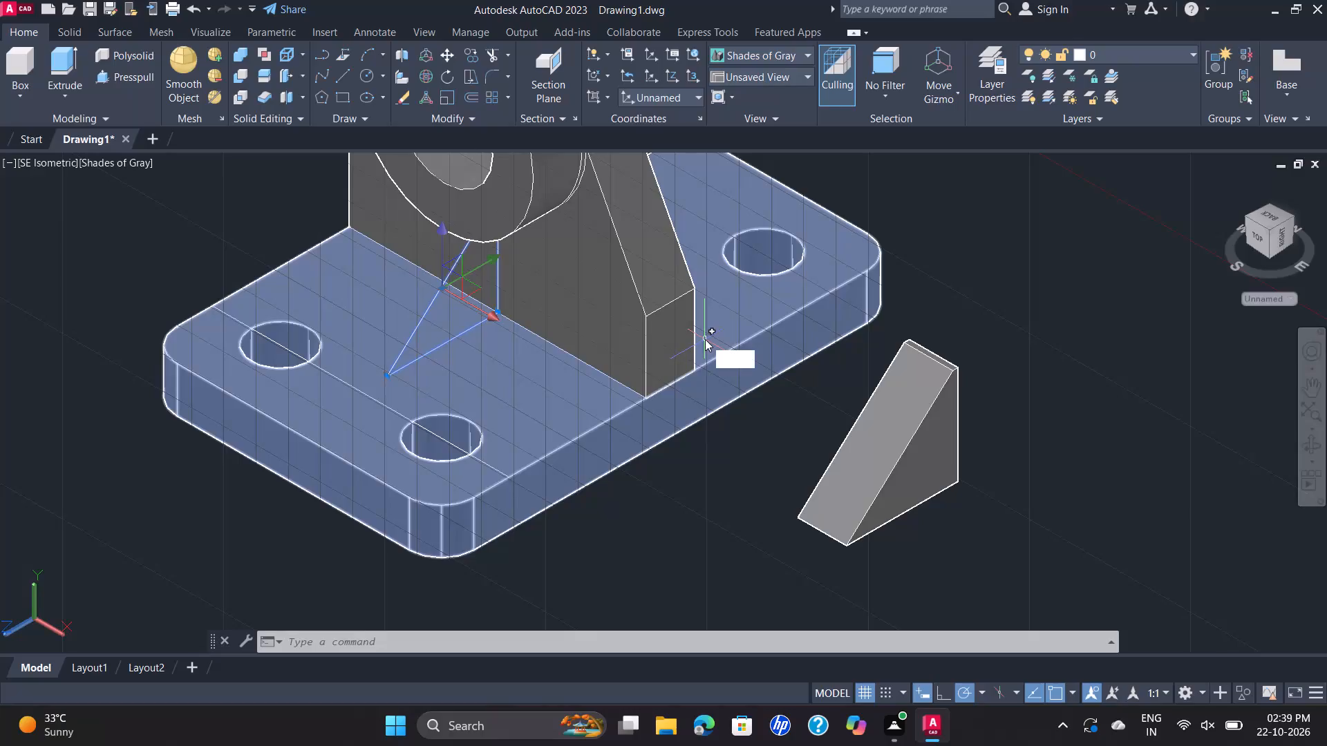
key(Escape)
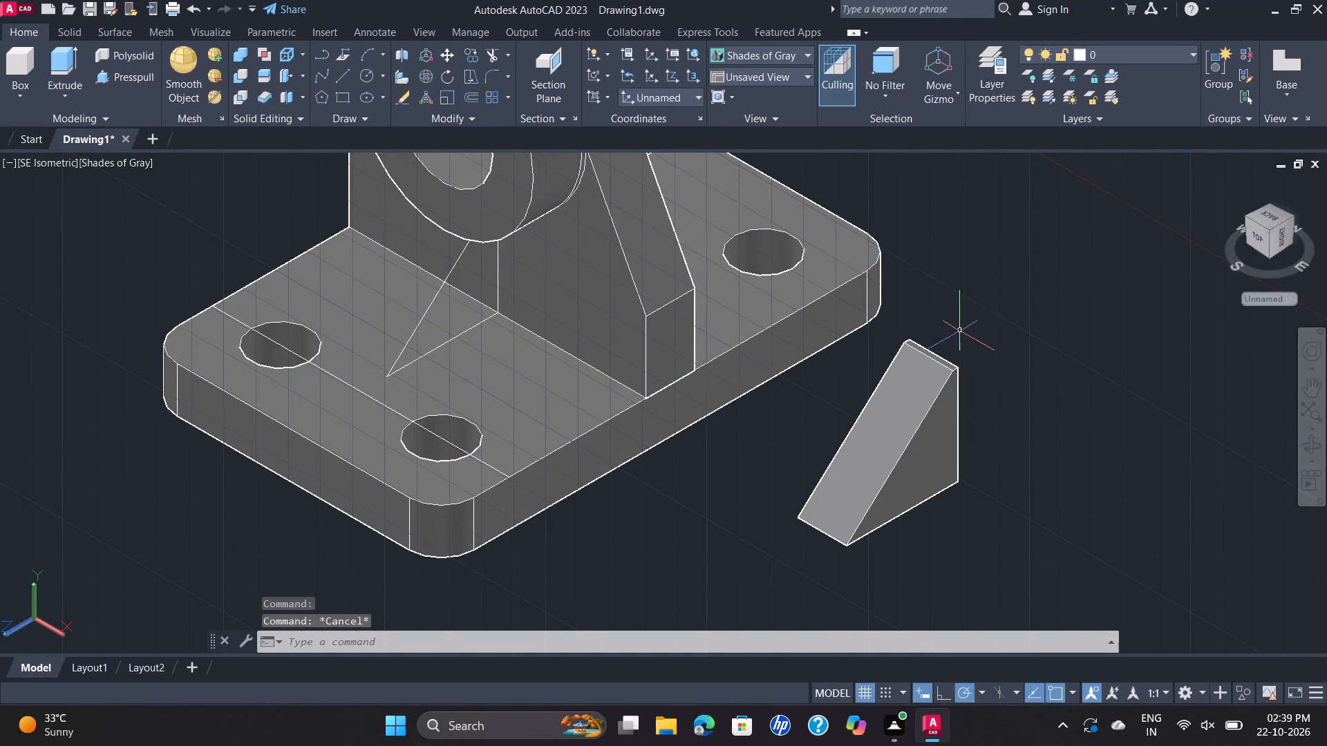
Move the separate wedge from the midpoint of its lower sloped-face edge to the front corner of the triangular outline on the base plate.
click(935, 388)
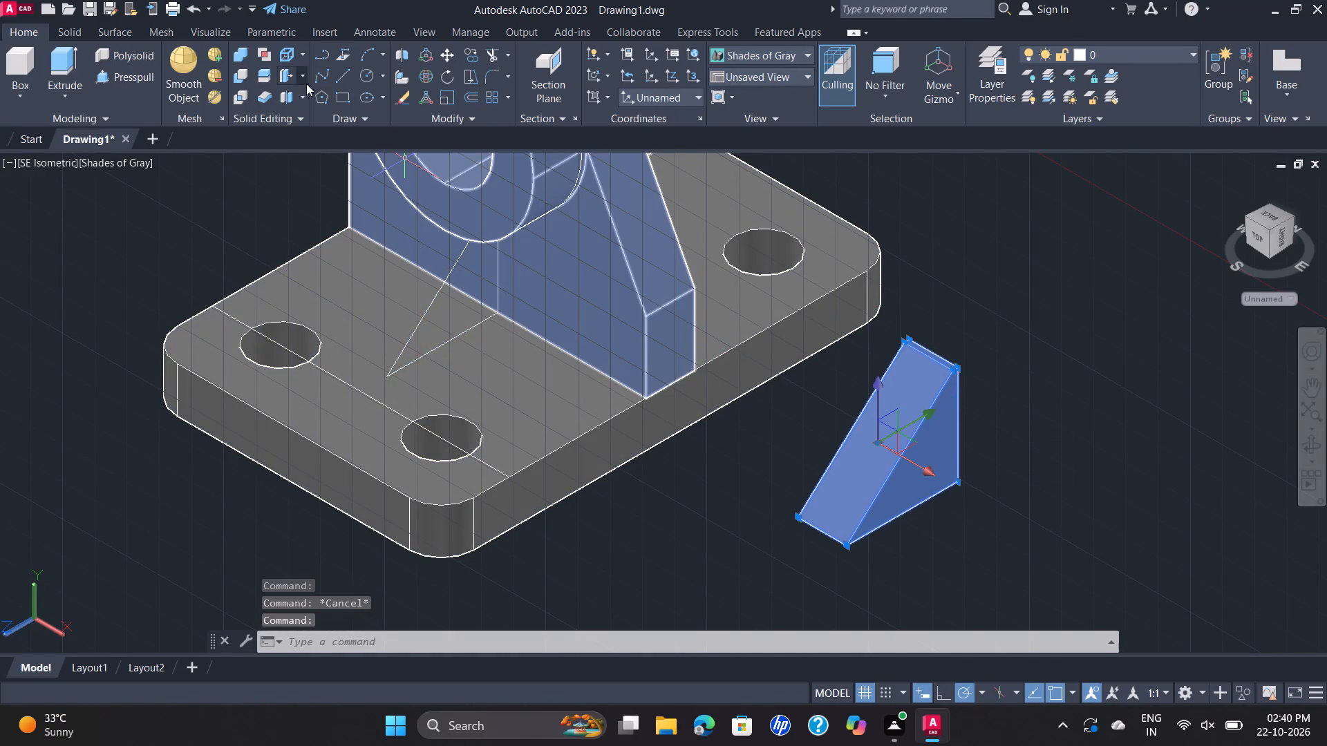
click(446, 54)
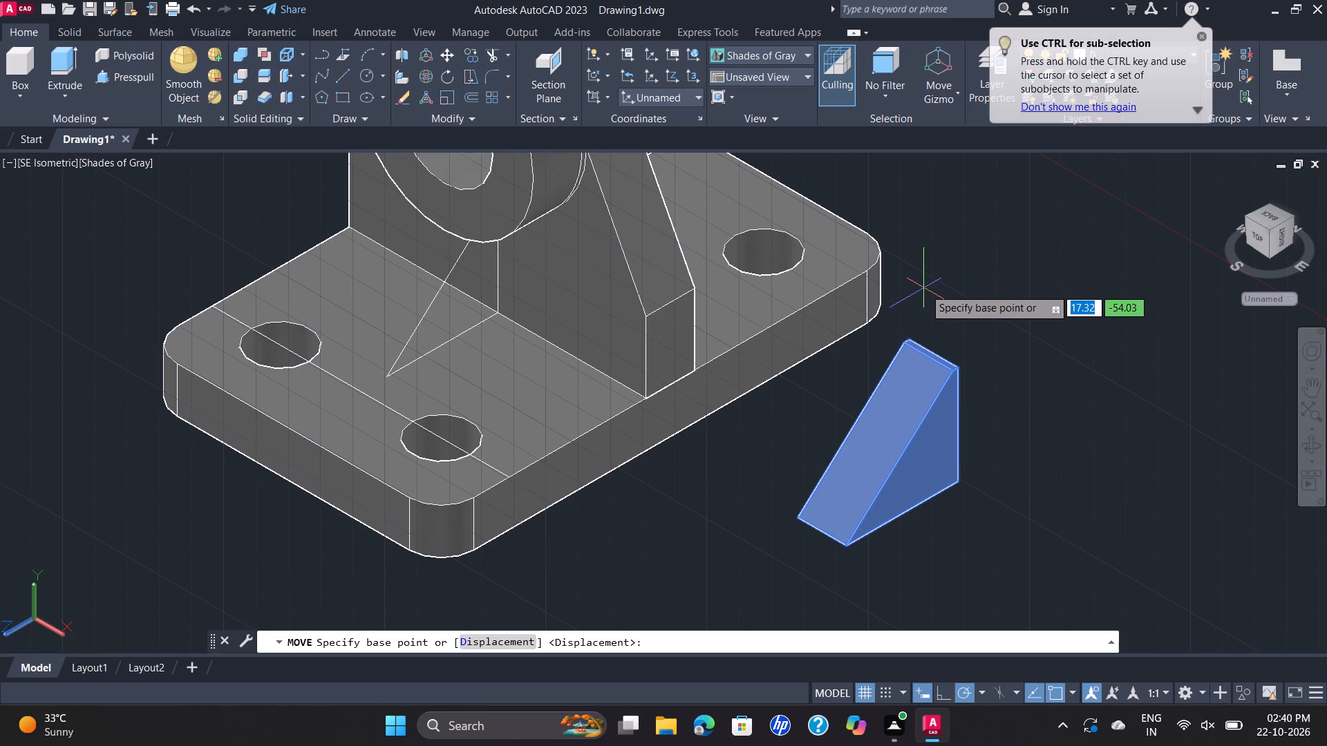
scroll(924, 288, down, 1)
shift+middle_drag(962, 361, 907, 357)
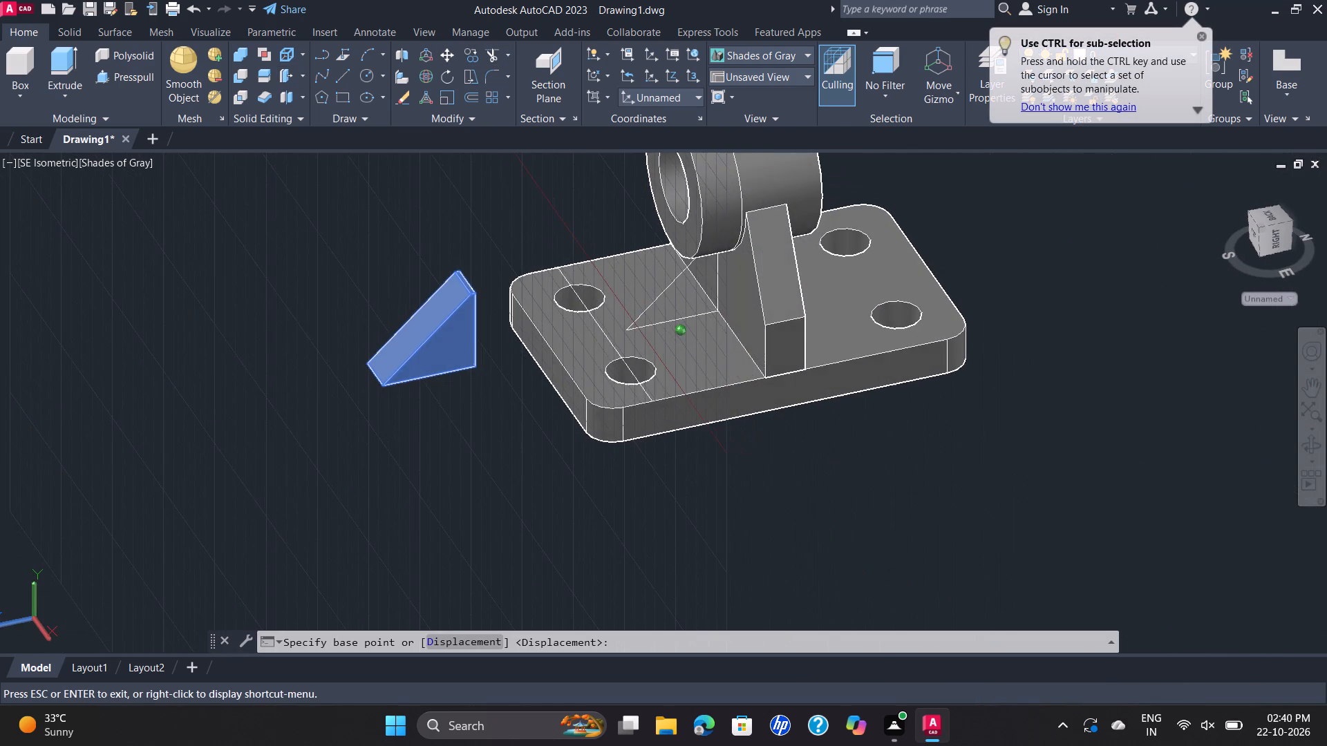
shift+middle_drag(907, 357, 1011, 382)
scroll(992, 431, down, 1)
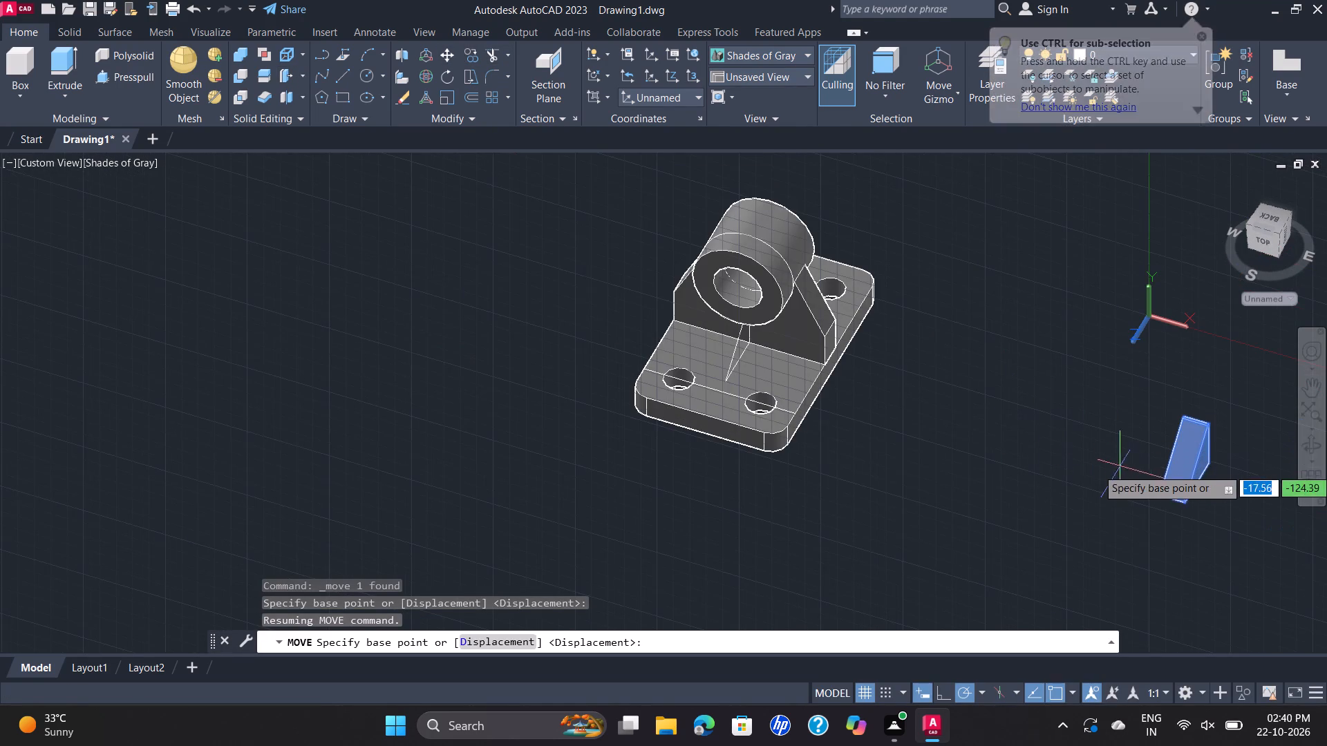
middle_drag(1204, 476, 879, 422)
shift+middle_drag(947, 402, 925, 428)
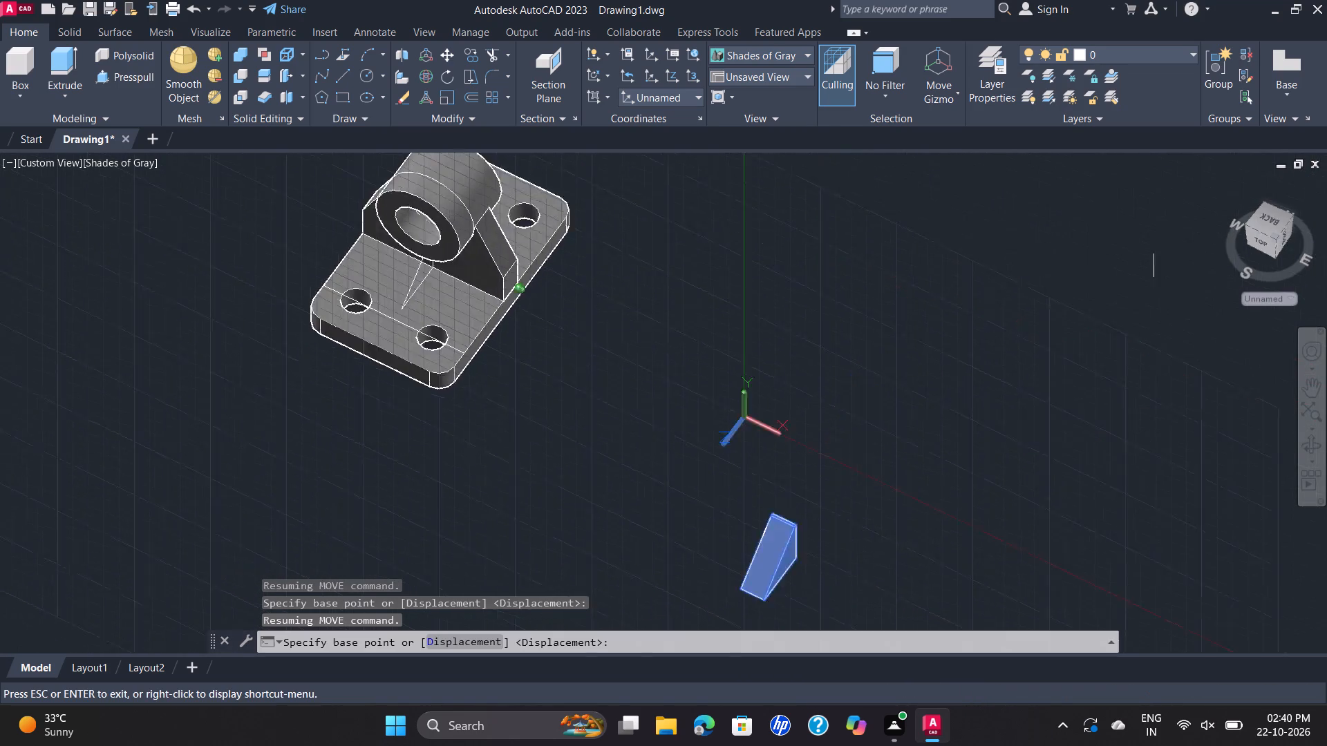
shift+middle_drag(925, 428, 837, 407)
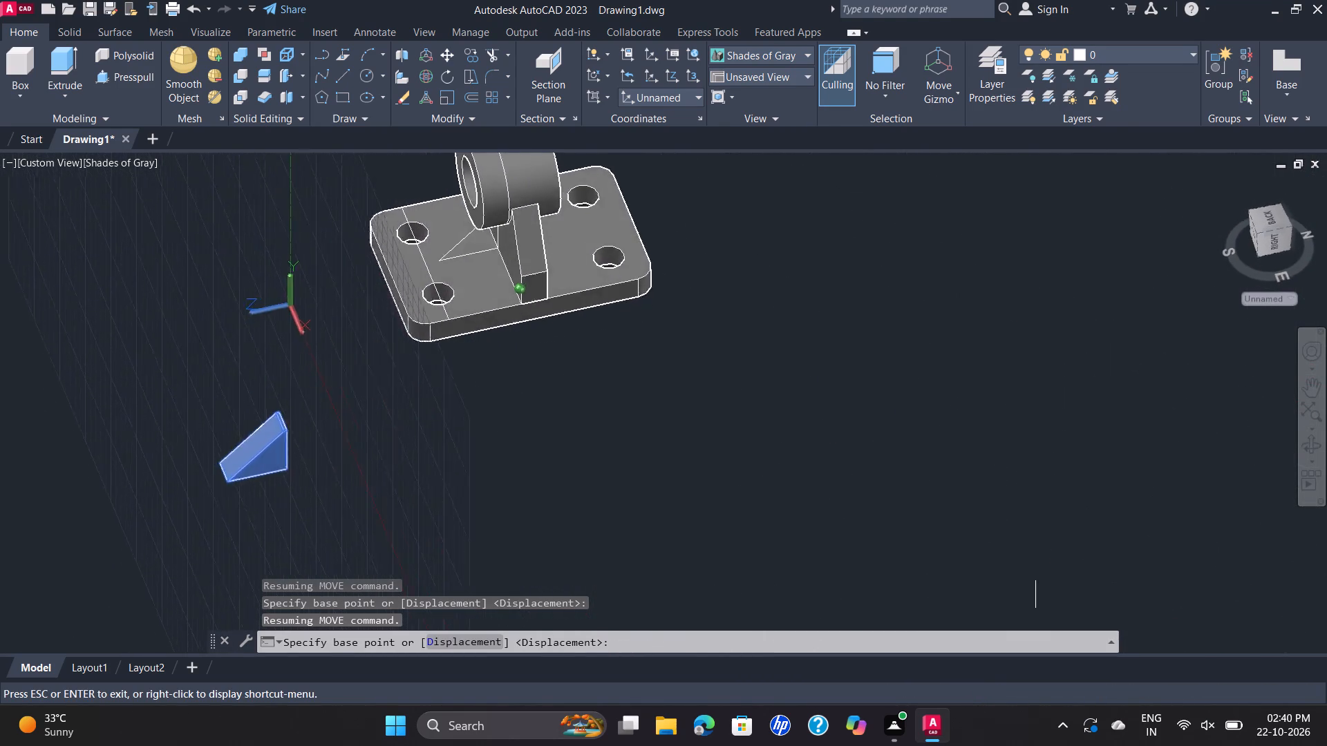
shift+middle_drag(837, 407, 923, 403)
scroll(746, 457, up, 2)
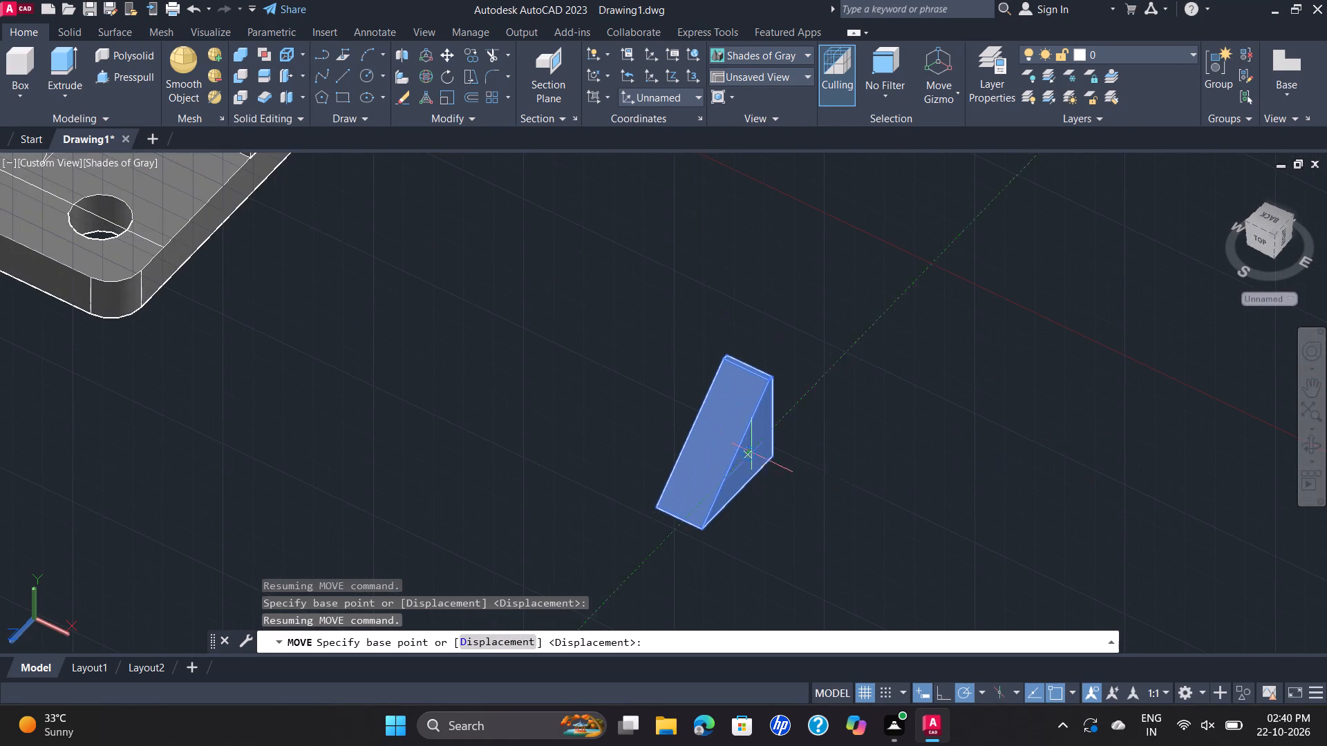
scroll(755, 450, down, 1)
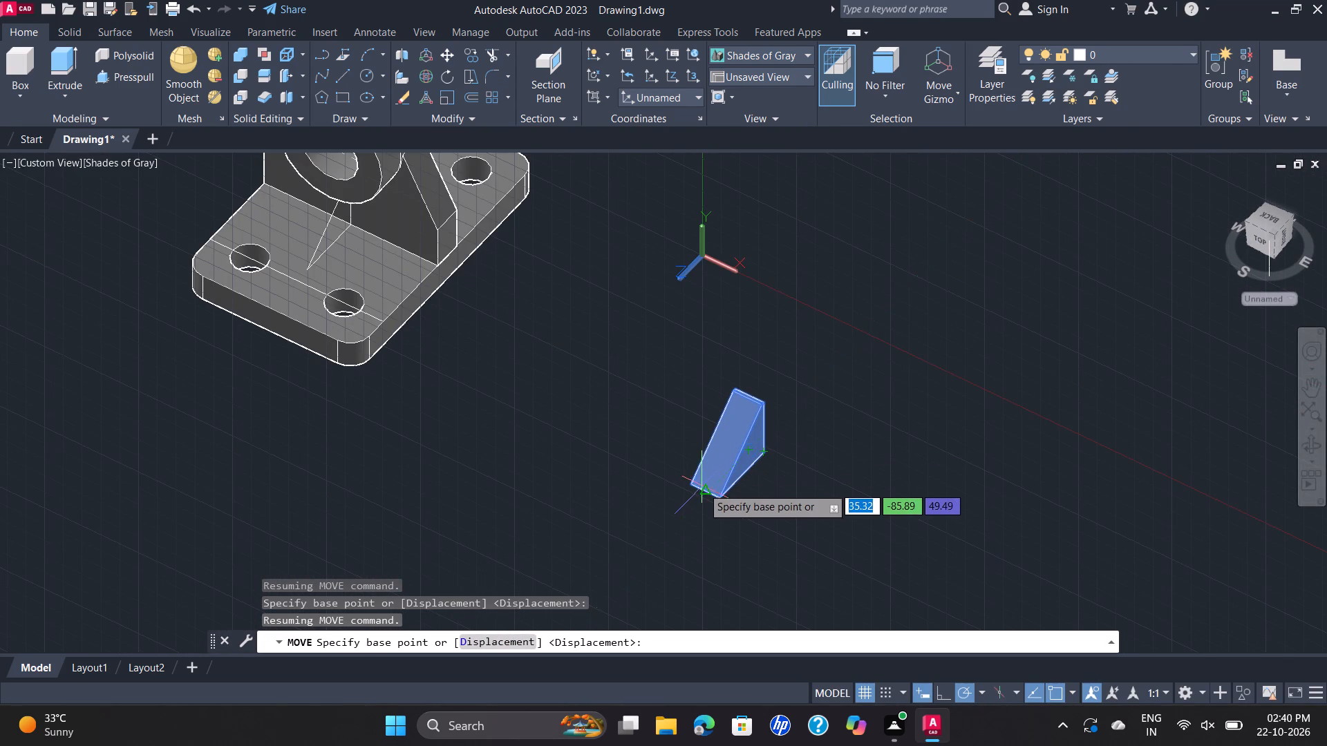
click(704, 490)
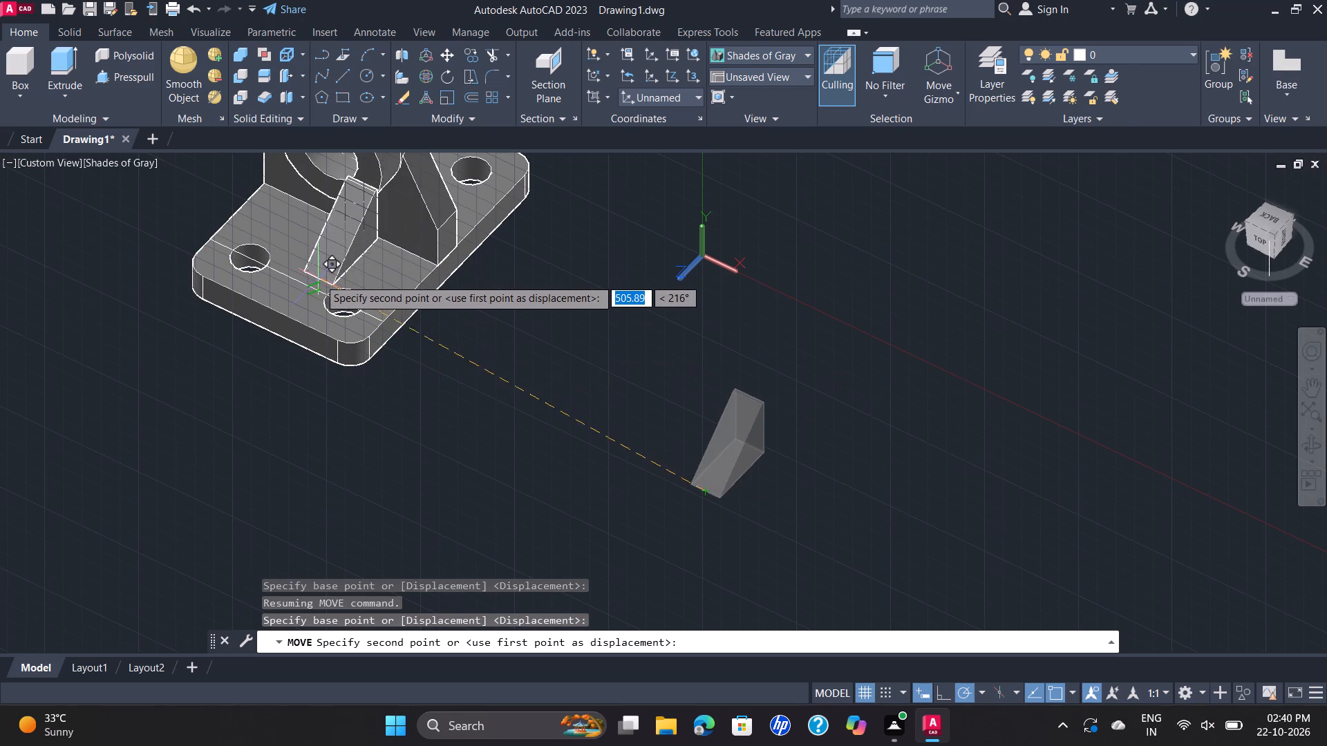
scroll(312, 277, up, 4)
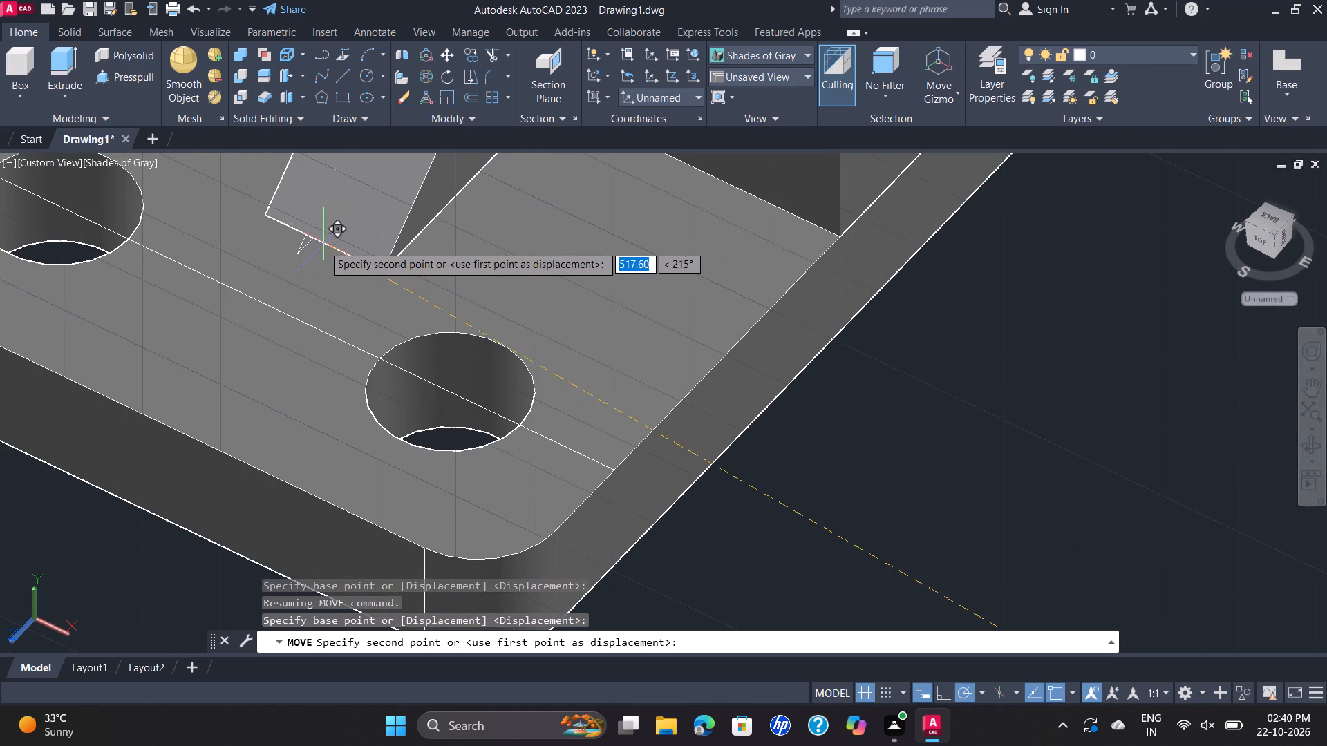
click(297, 256)
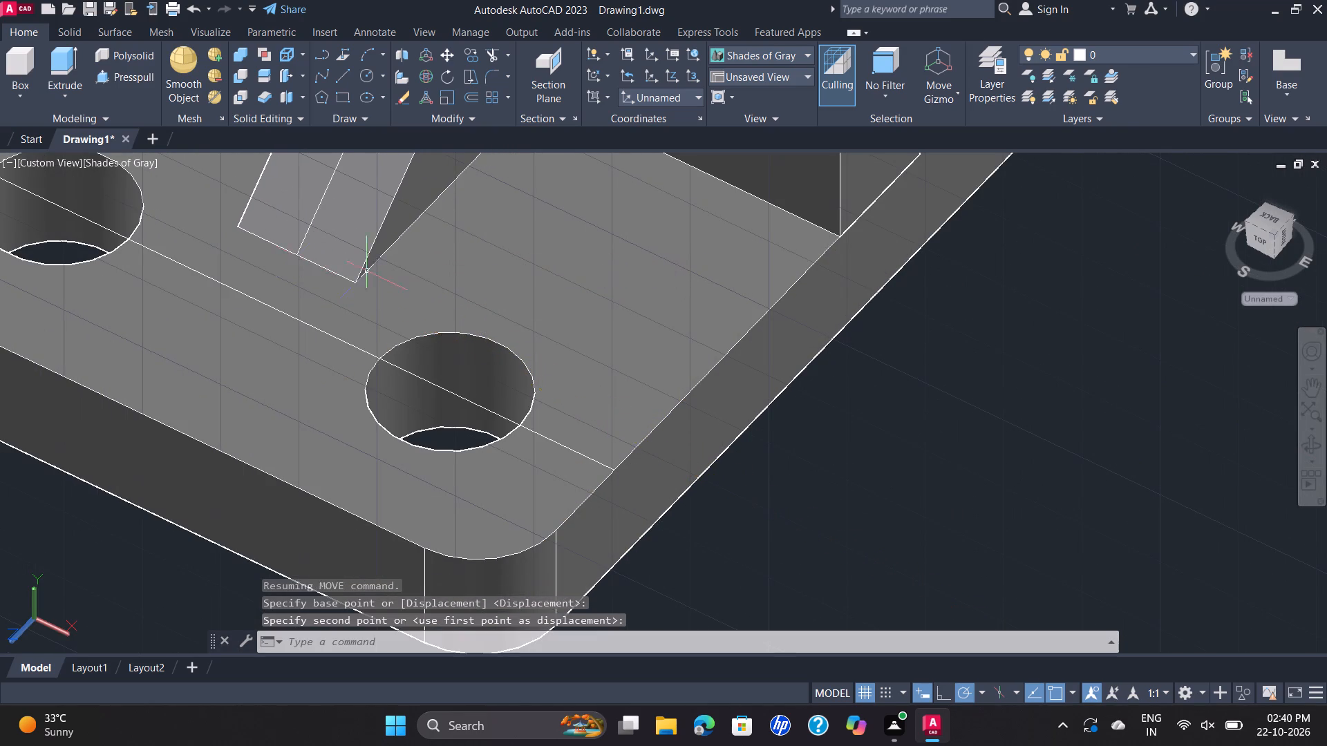
scroll(379, 278, down, 2)
scroll(511, 310, down, 2)
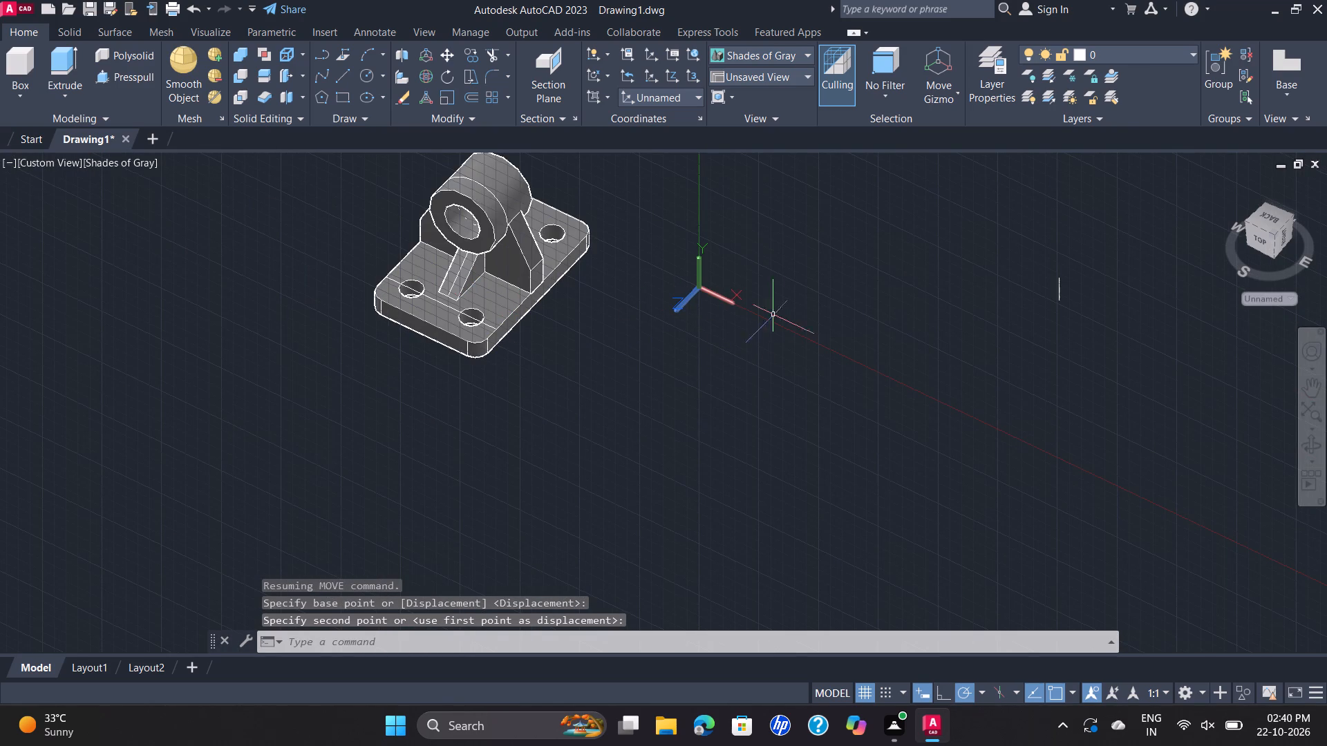
key(Escape)
Examine the placed wedge gusset against the rib, cylinder and base plate from several angles, including the SE Isometric view.
shift+middle_drag(775, 341, 751, 381)
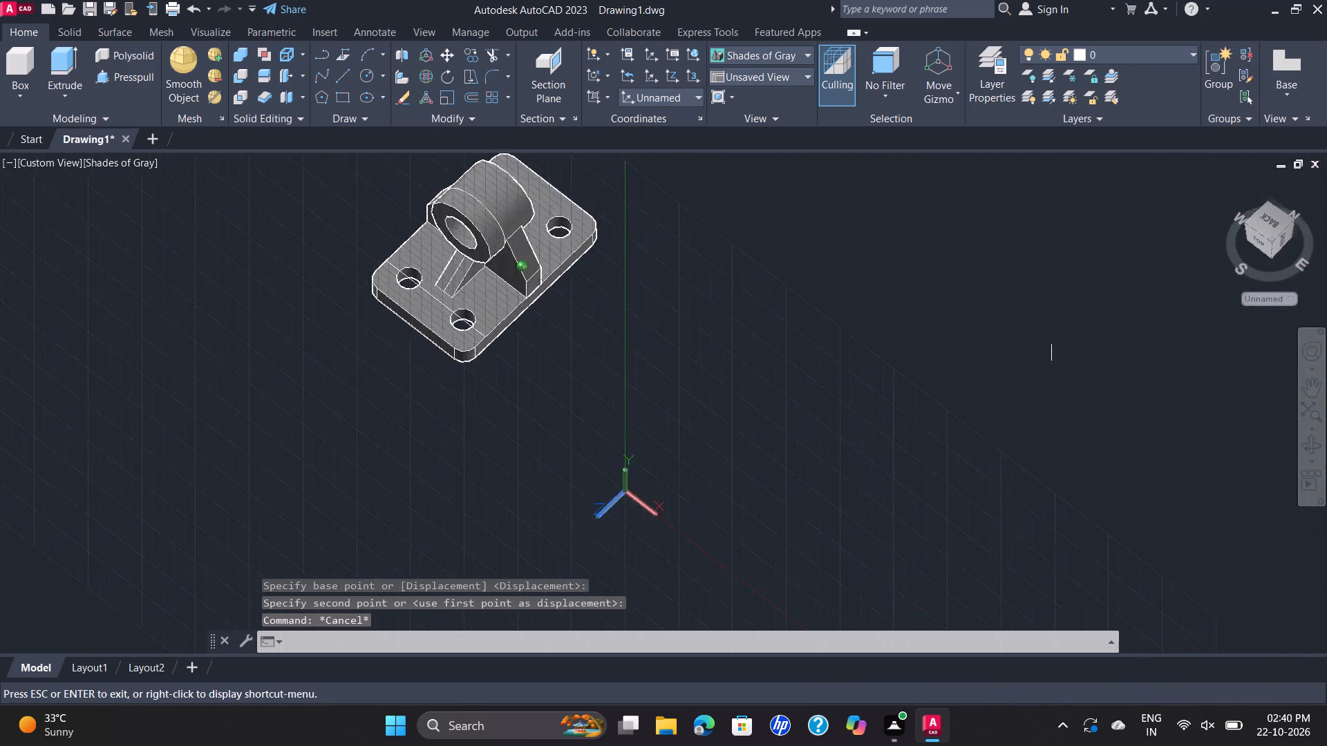
shift+middle_drag(751, 381, 650, 287)
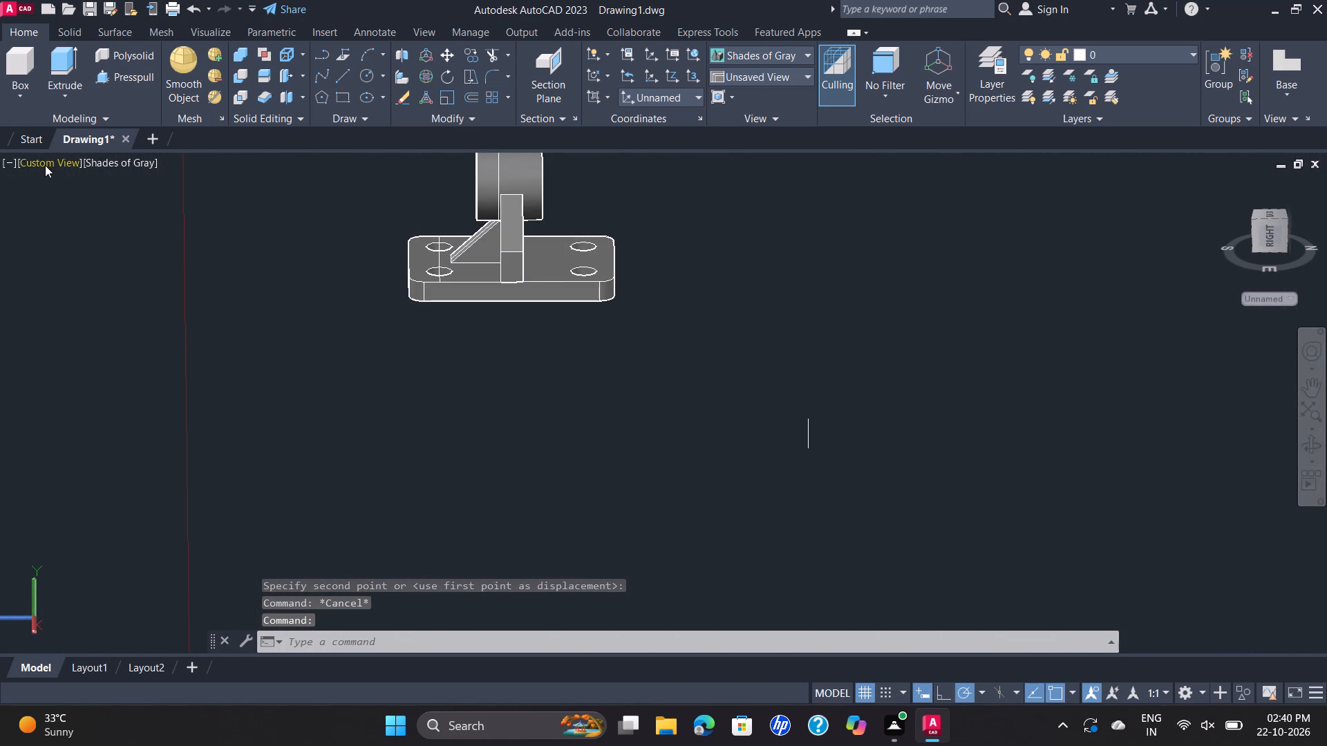
click(45, 165)
click(133, 338)
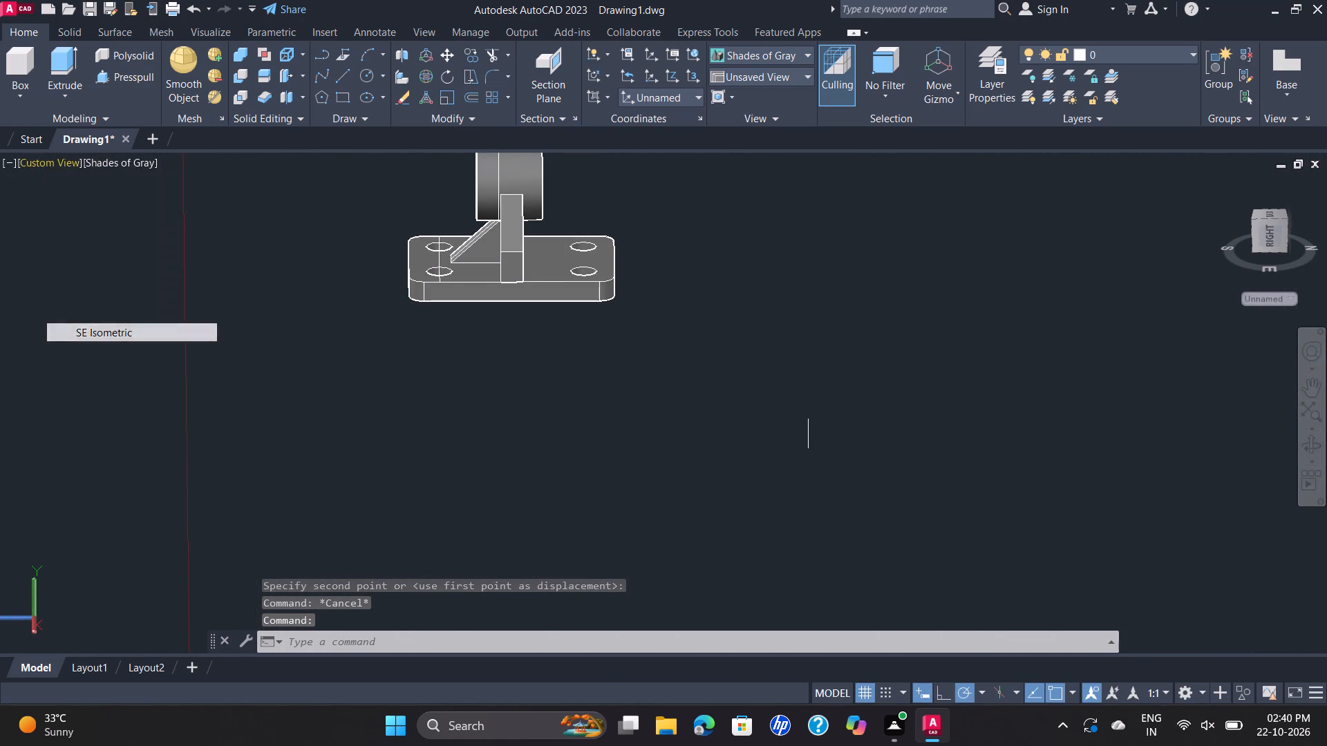
scroll(617, 504, up, 2)
scroll(593, 414, up, 3)
middle_drag(608, 388, 526, 451)
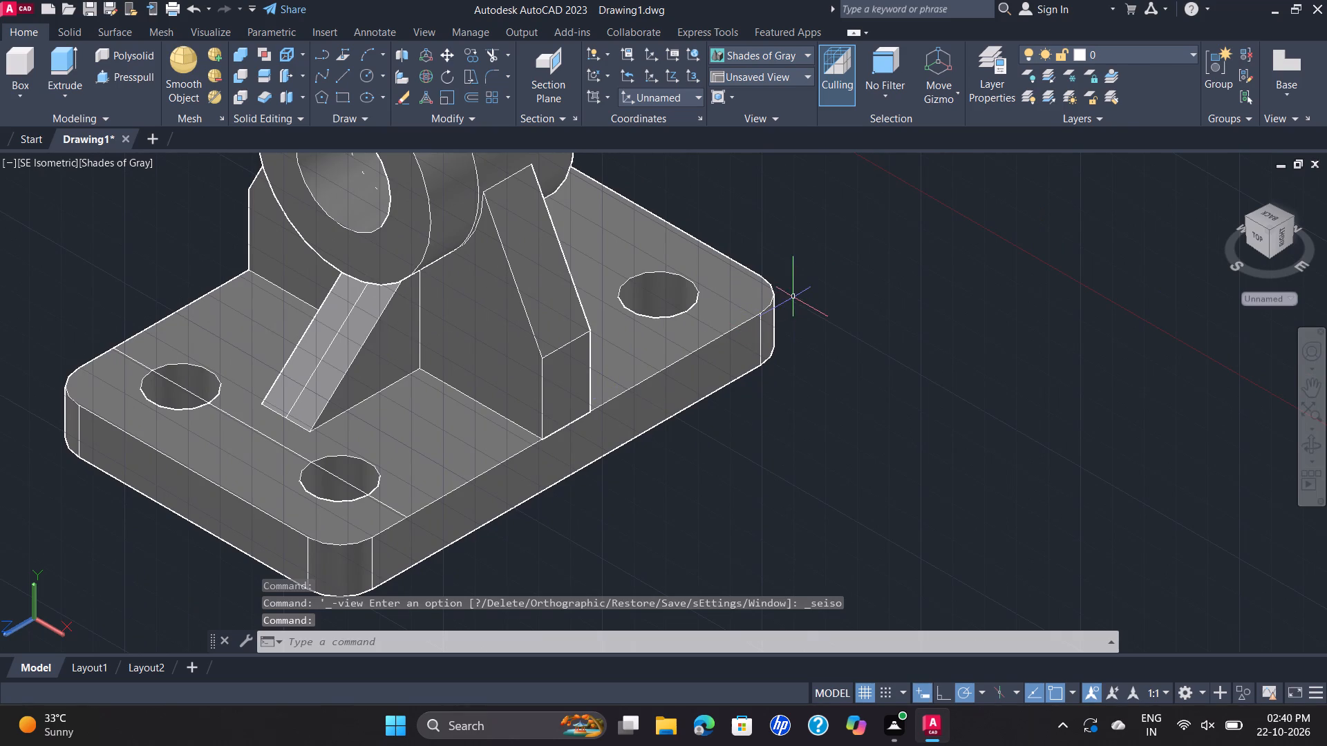
shift+middle_drag(787, 297, 567, 269)
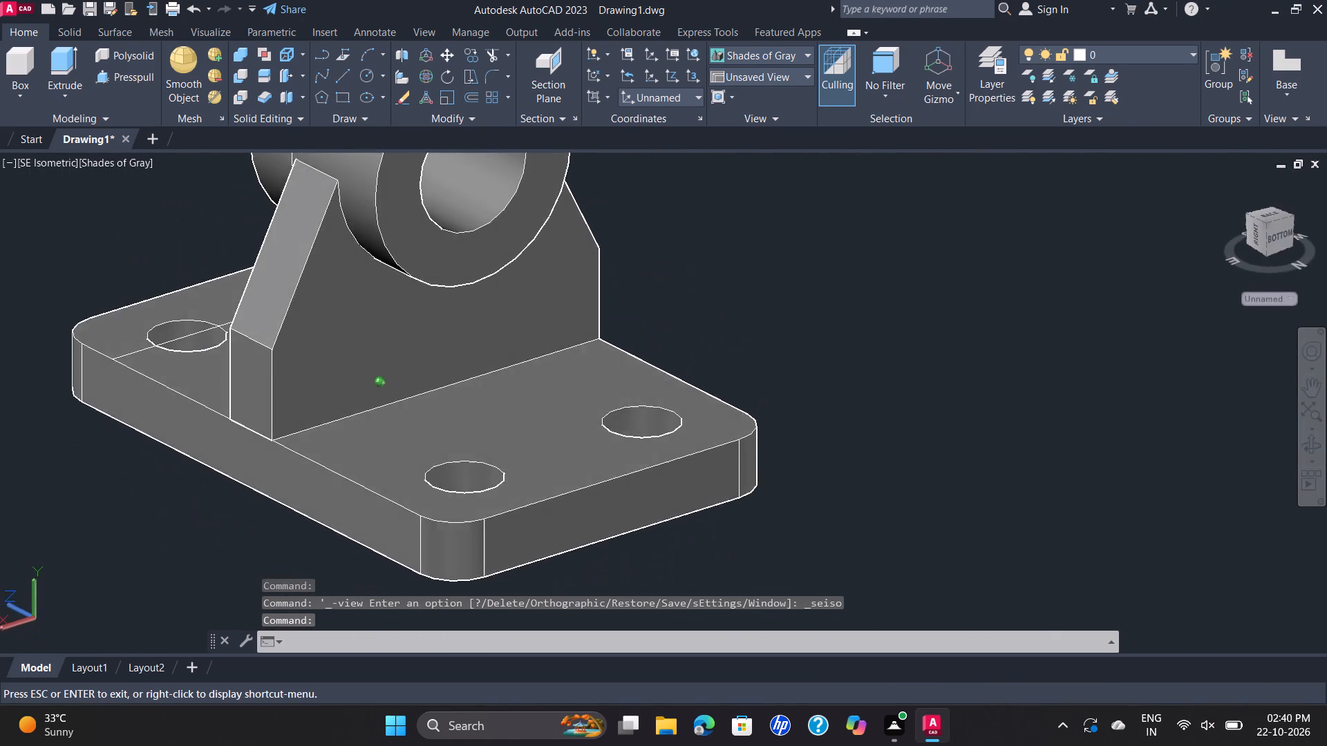
shift+middle_drag(567, 269, 629, 248)
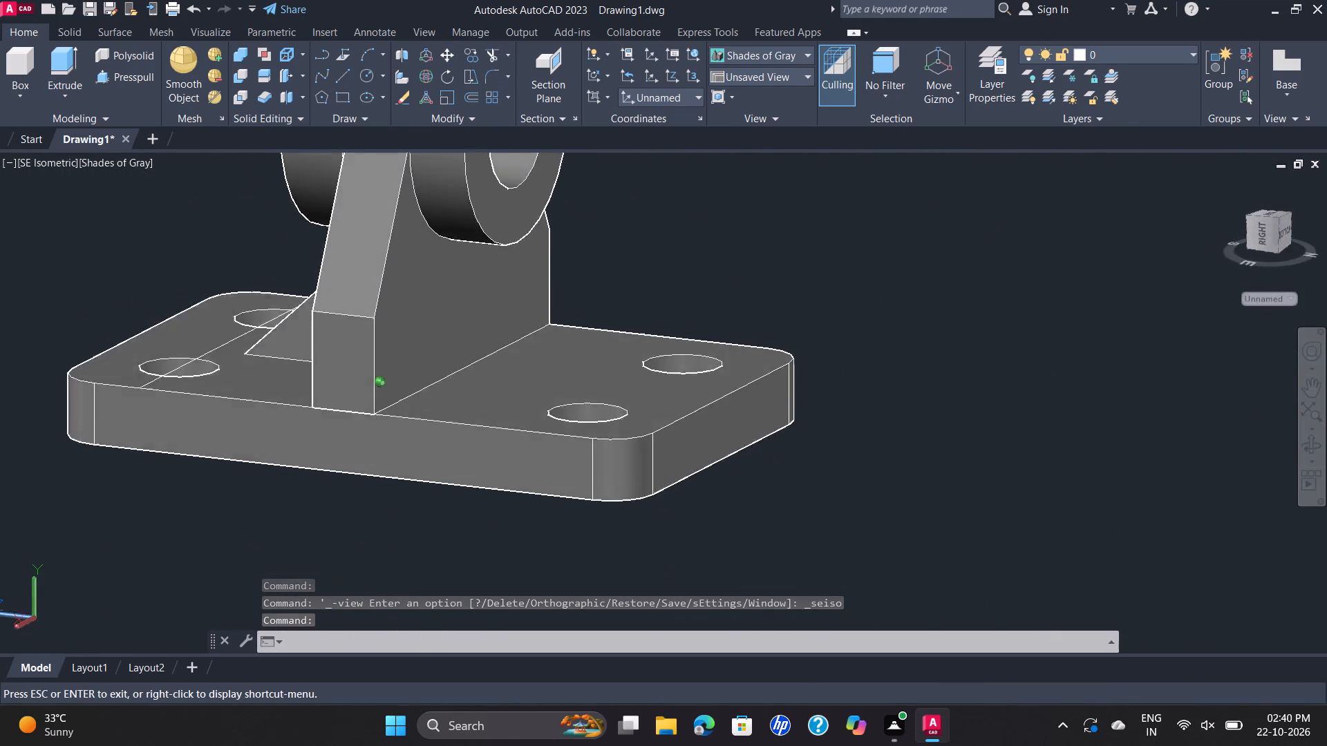
shift+middle_drag(629, 248, 713, 235)
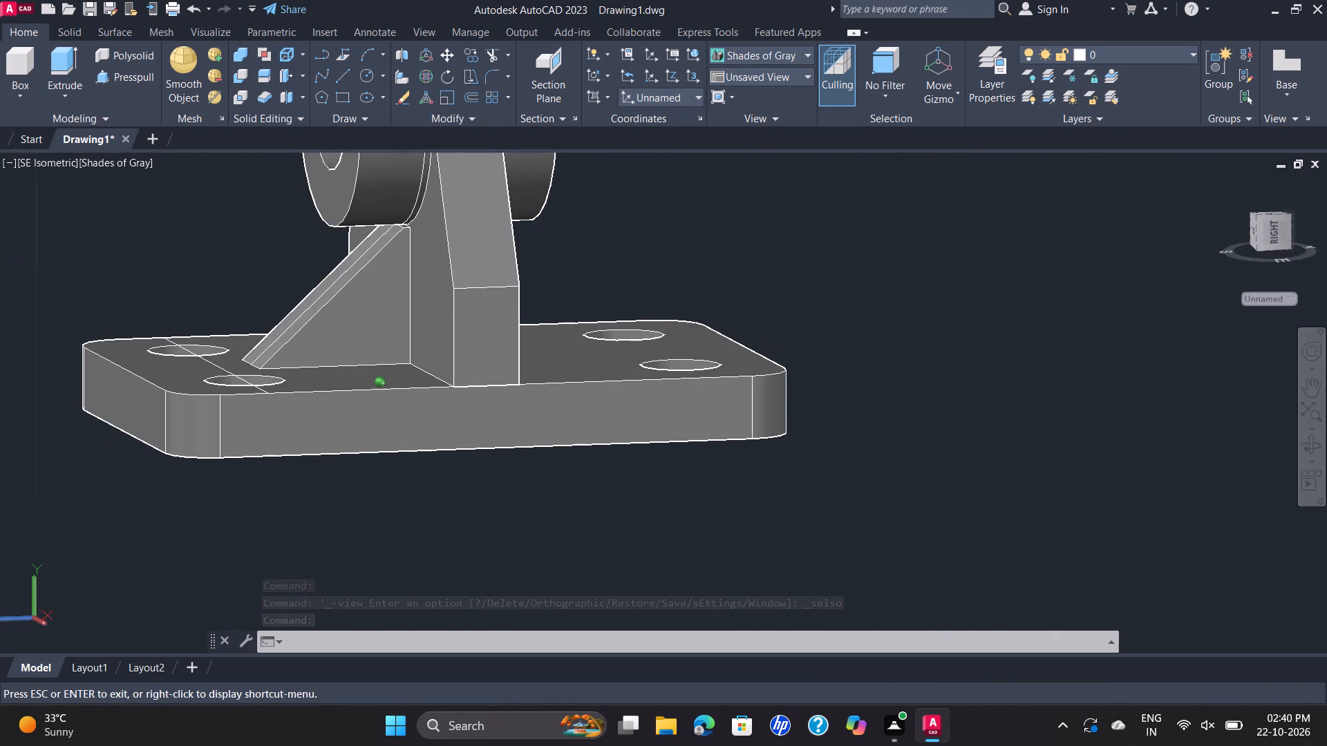
shift+middle_drag(713, 235, 652, 262)
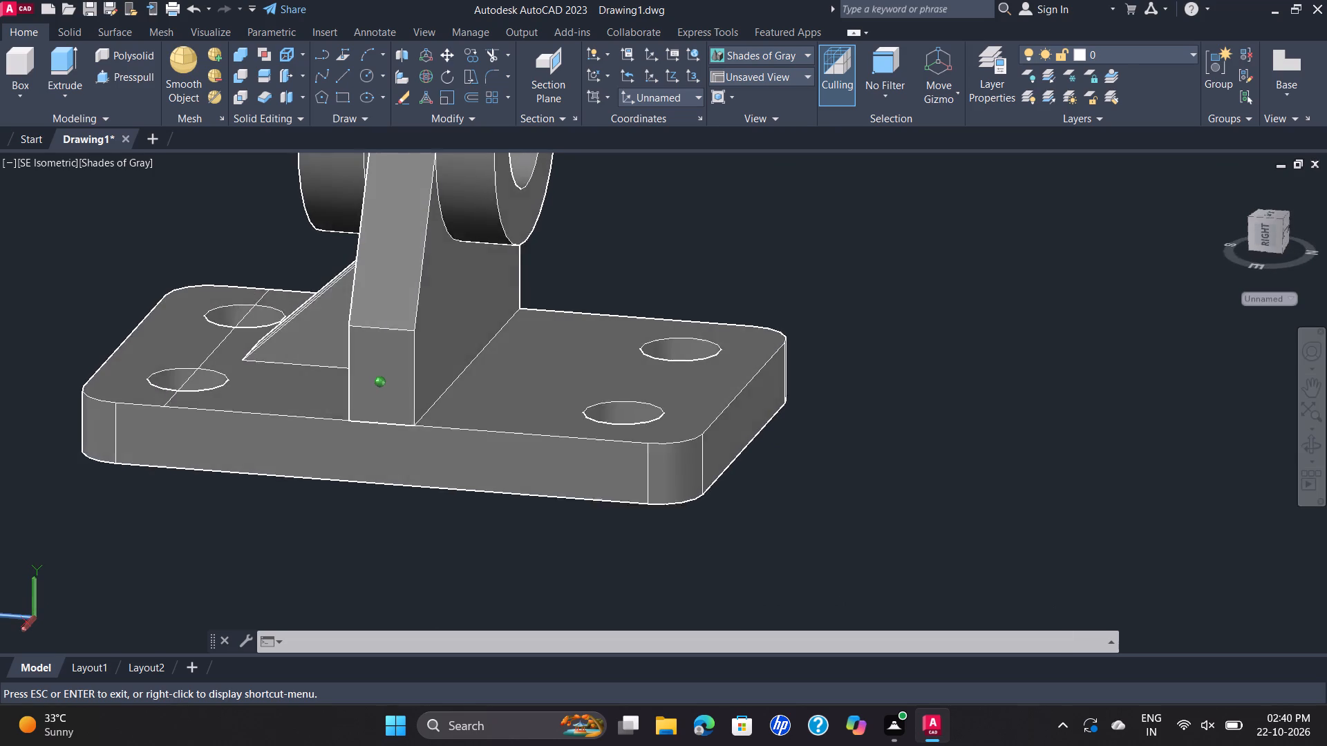
shift+middle_drag(652, 262, 670, 254)
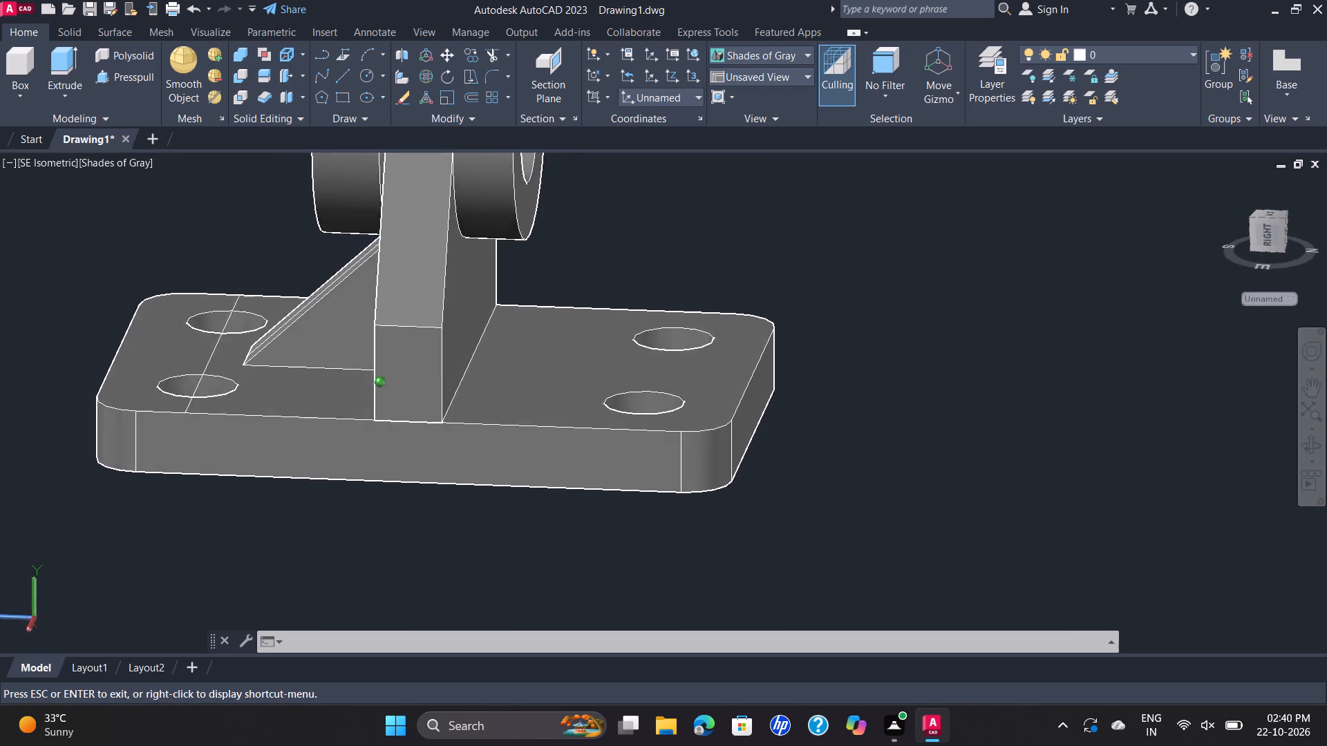
shift+middle_drag(670, 254, 682, 243)
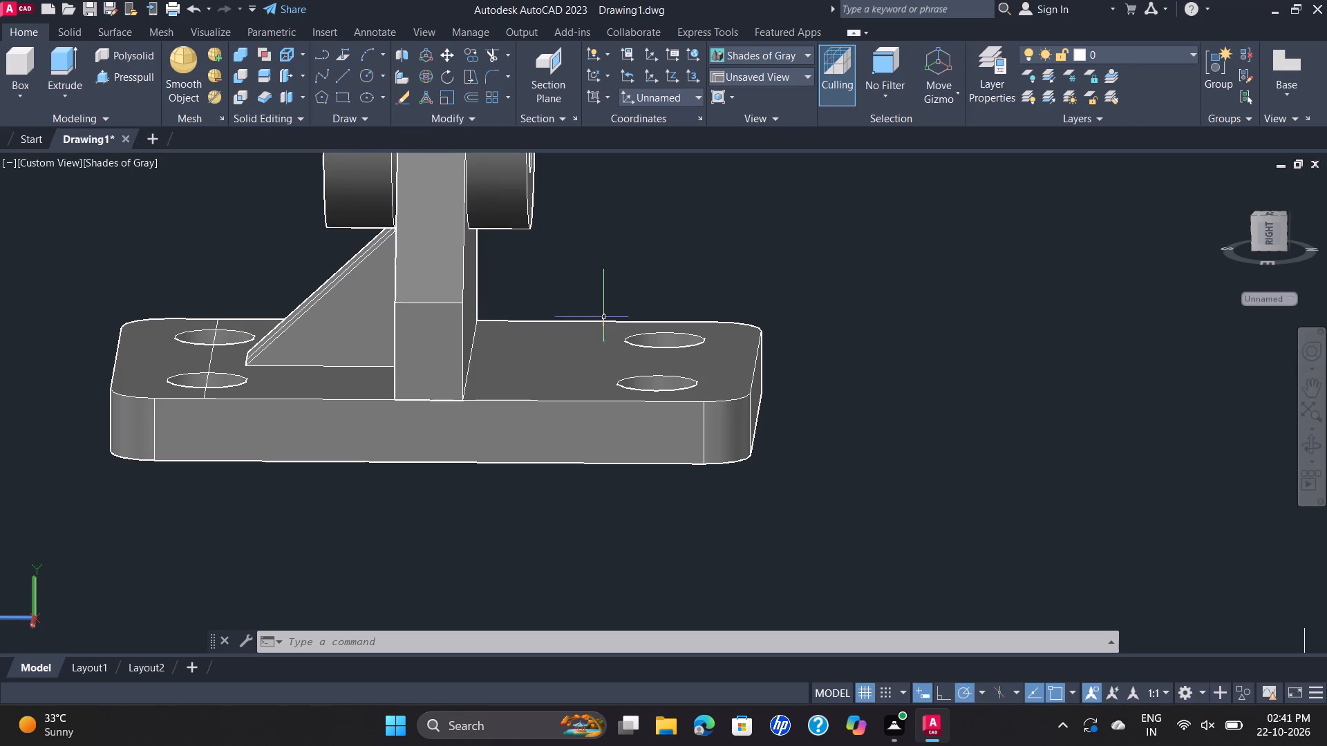
middle_drag(614, 339, 661, 388)
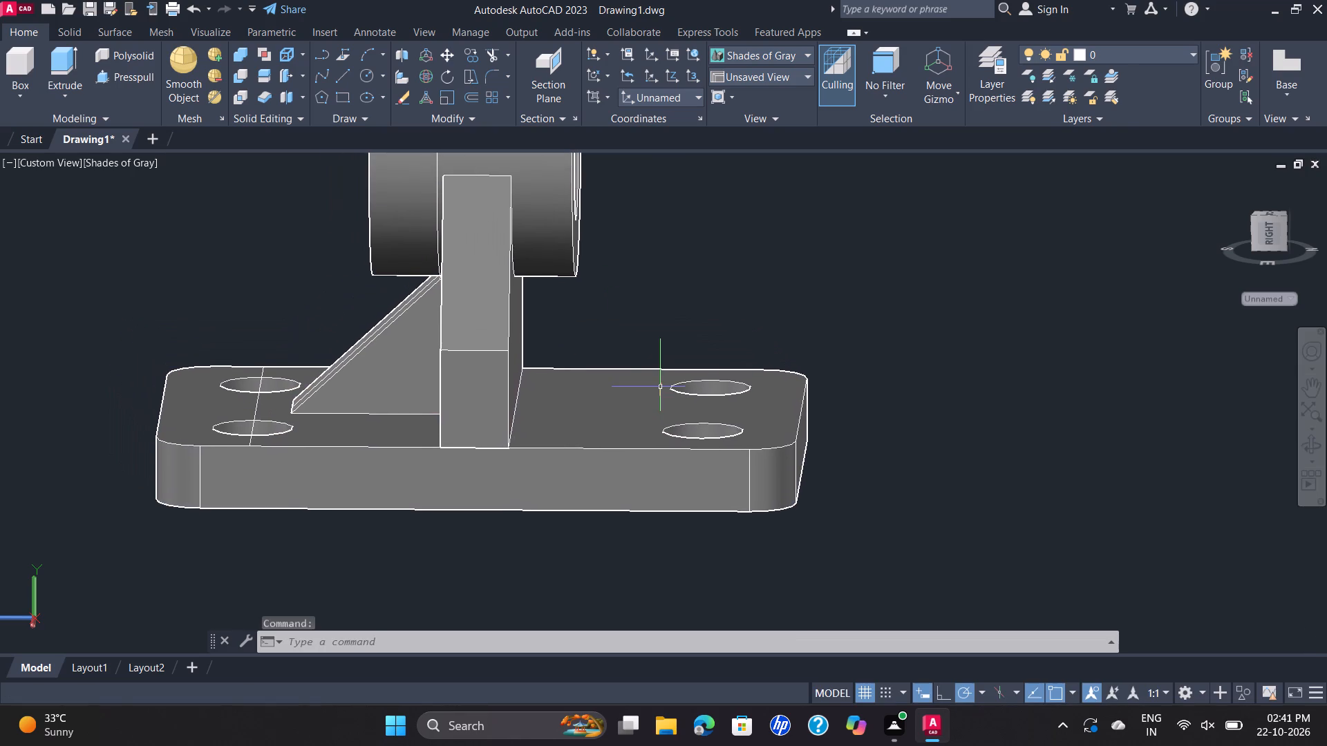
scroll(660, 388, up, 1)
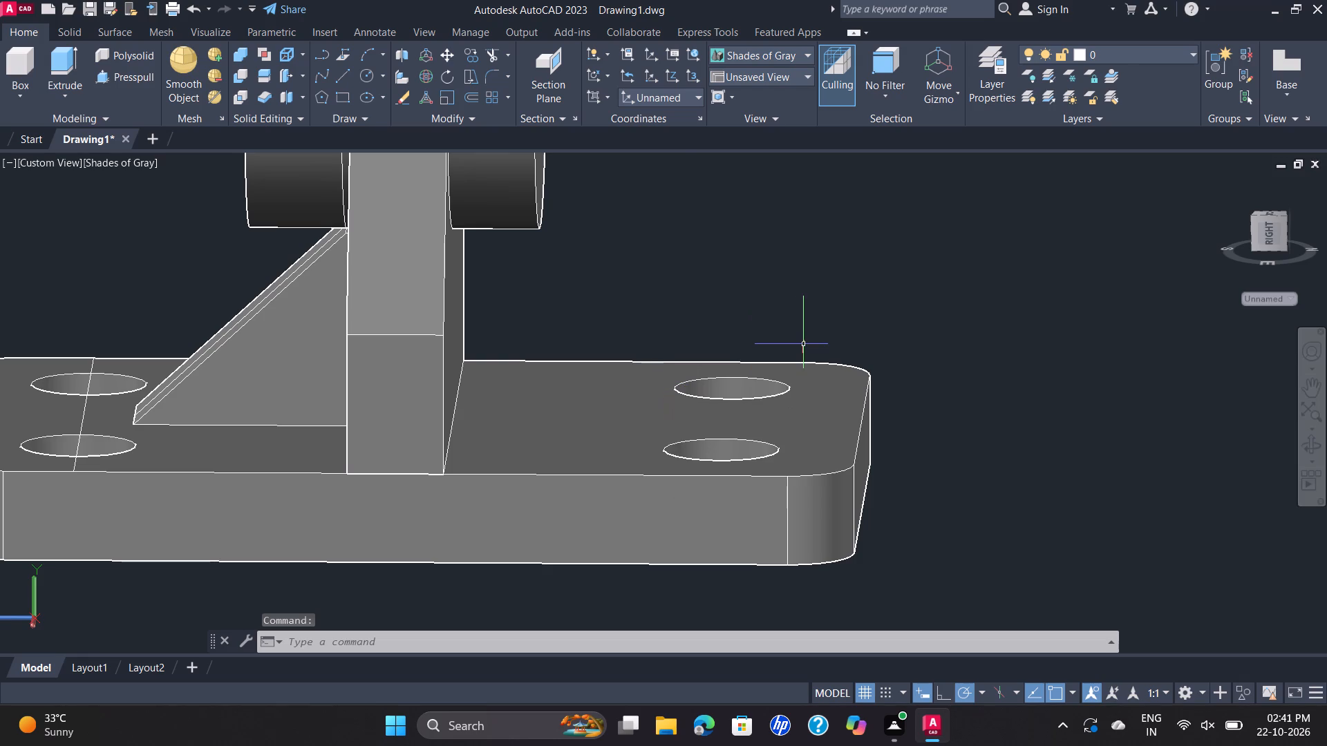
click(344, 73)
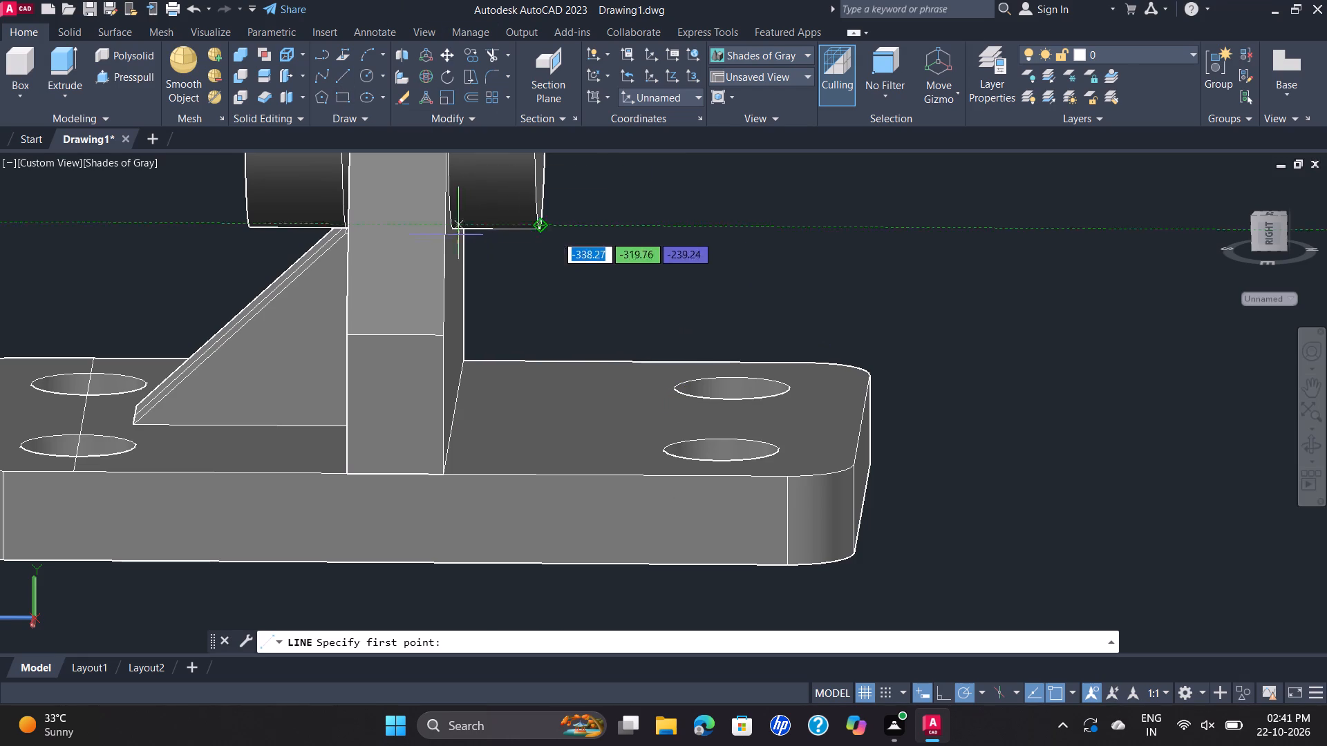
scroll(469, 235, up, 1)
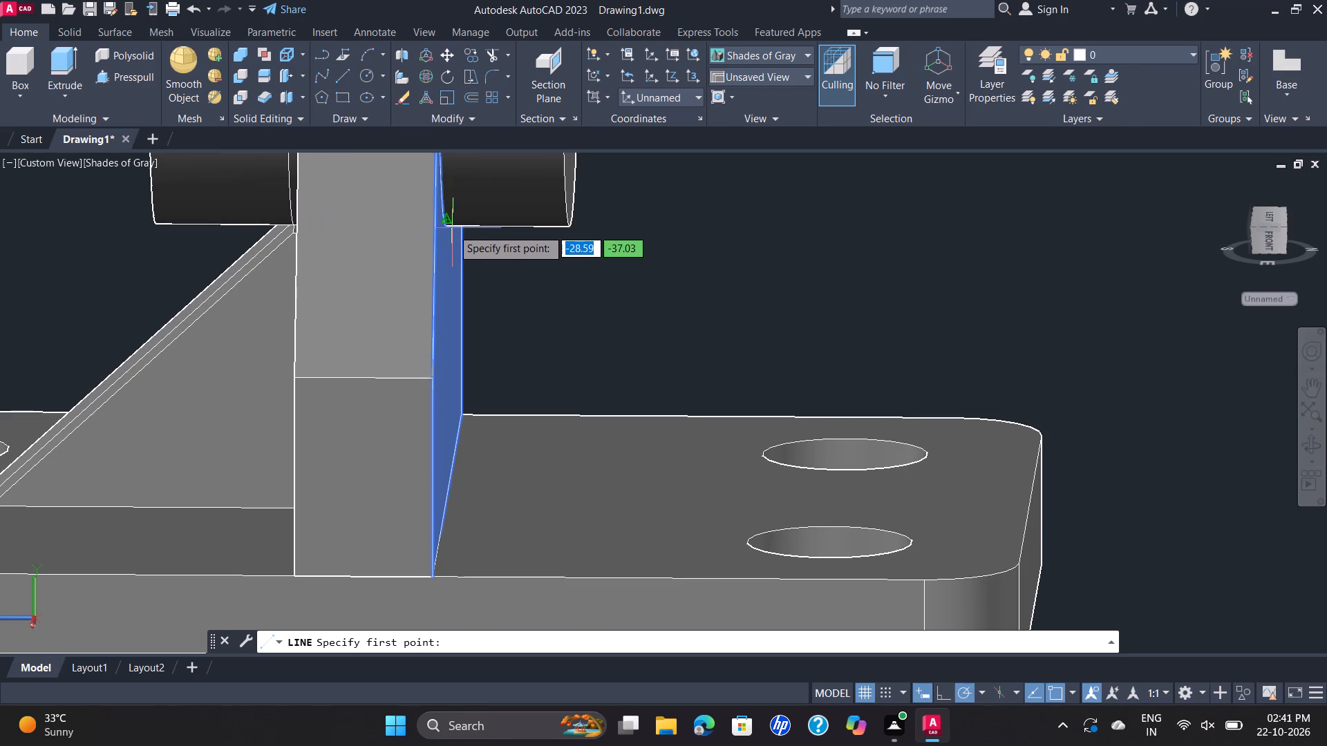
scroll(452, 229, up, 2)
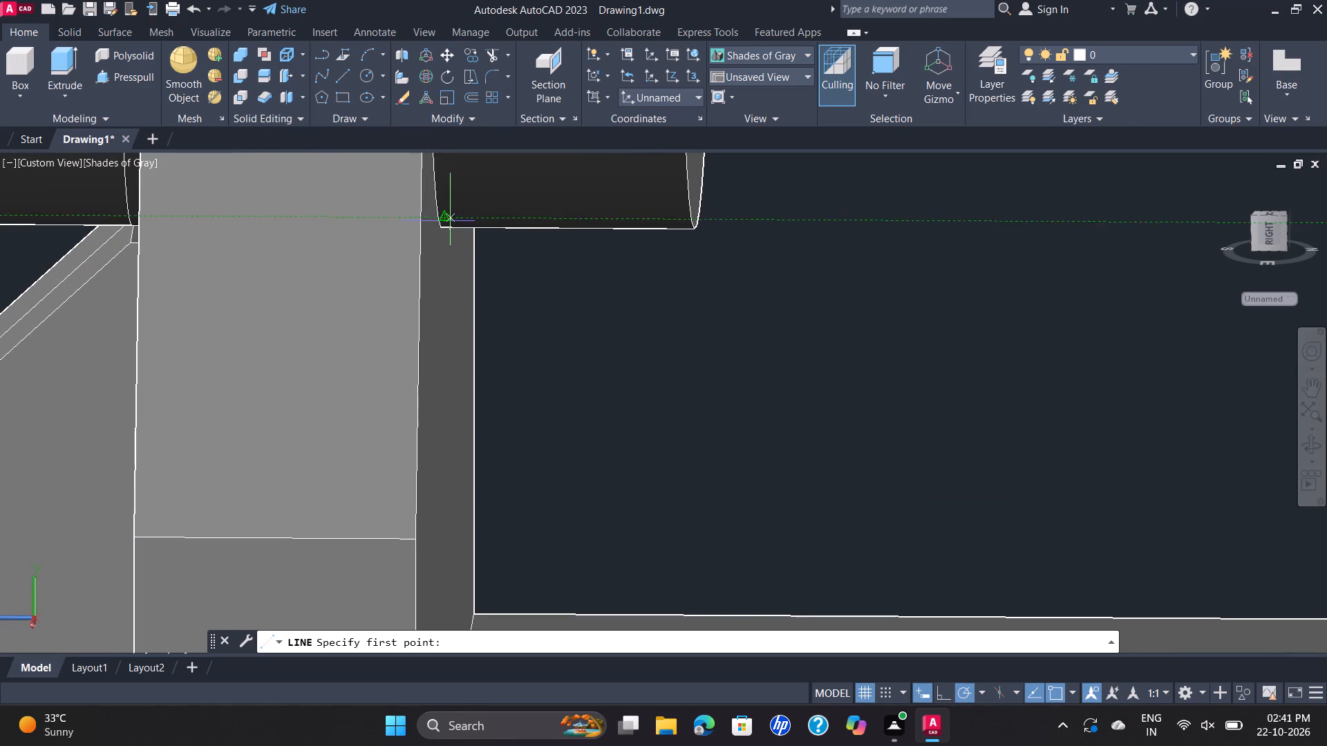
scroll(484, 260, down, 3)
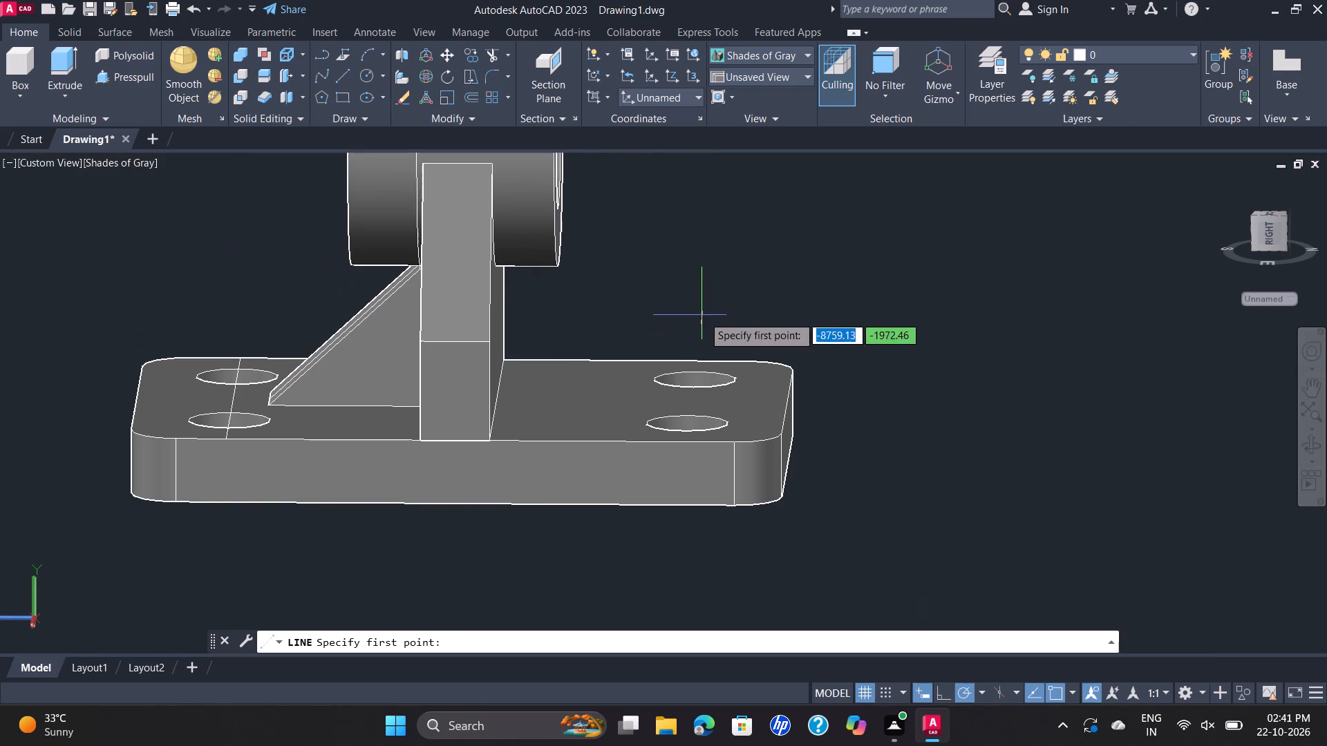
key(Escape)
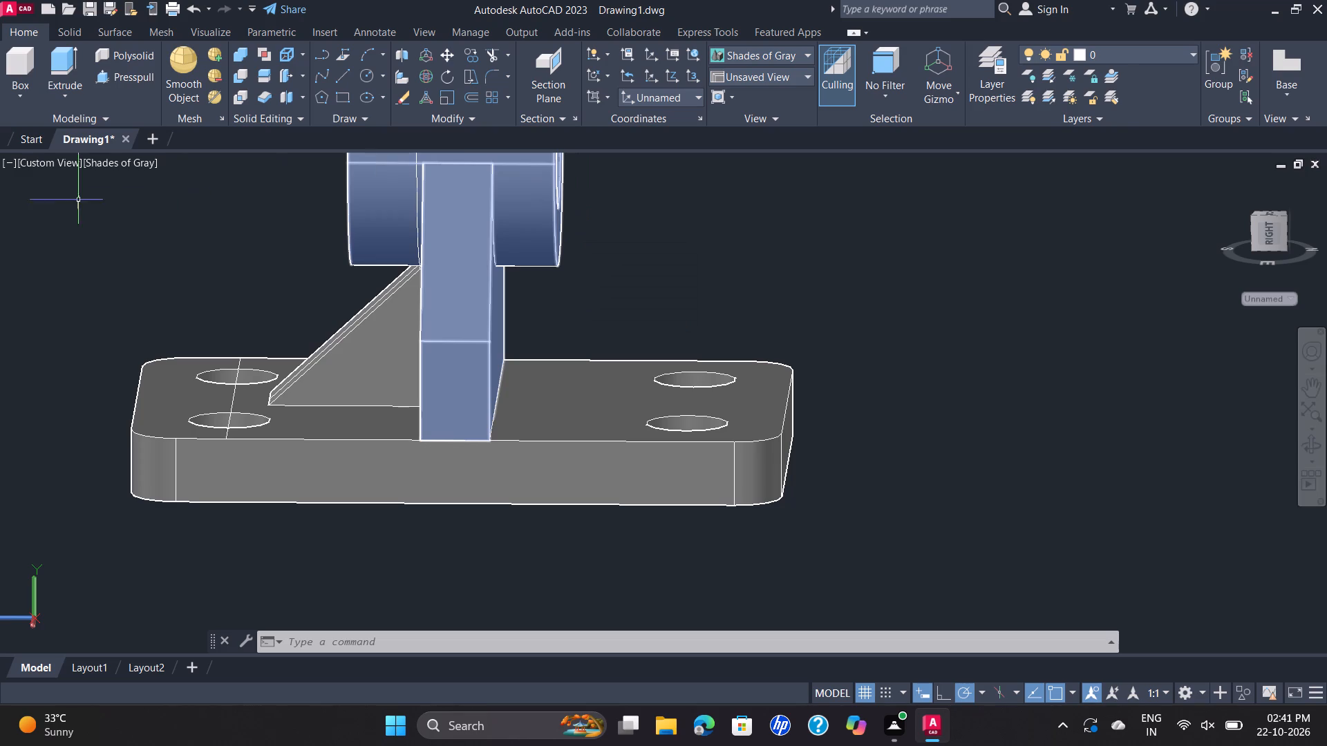
Examine the shaded bracket in the SE Isometric view and from the side, checking how the wedge meets the rib and cylinder.
click(46, 166)
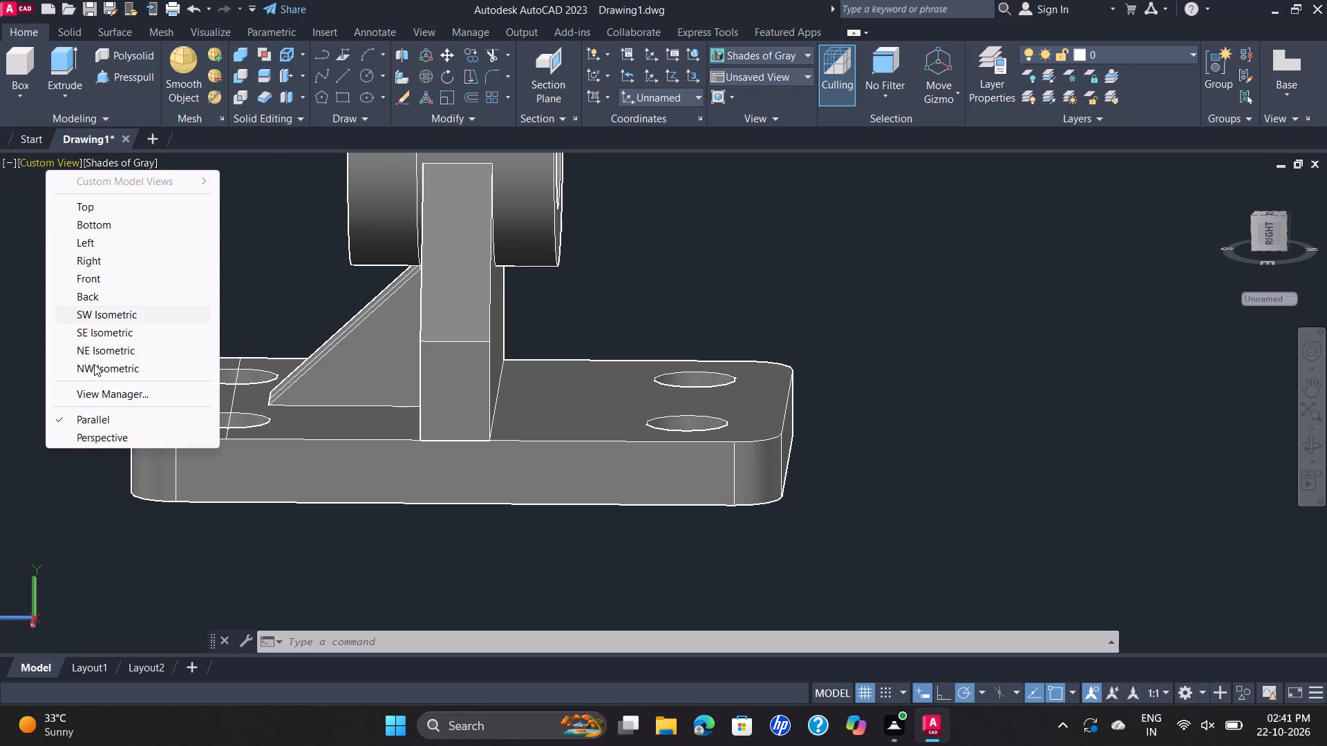
click(138, 332)
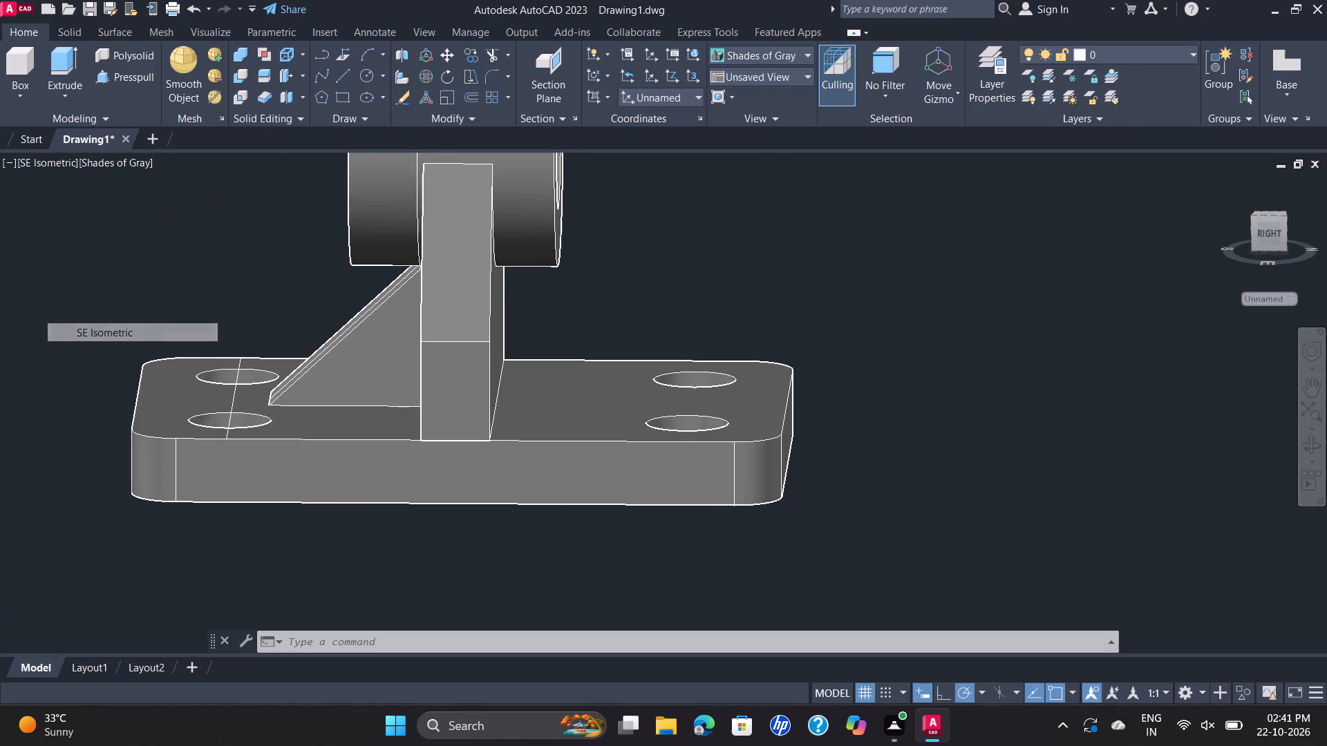
scroll(594, 417, up, 5)
middle_drag(663, 409, 666, 397)
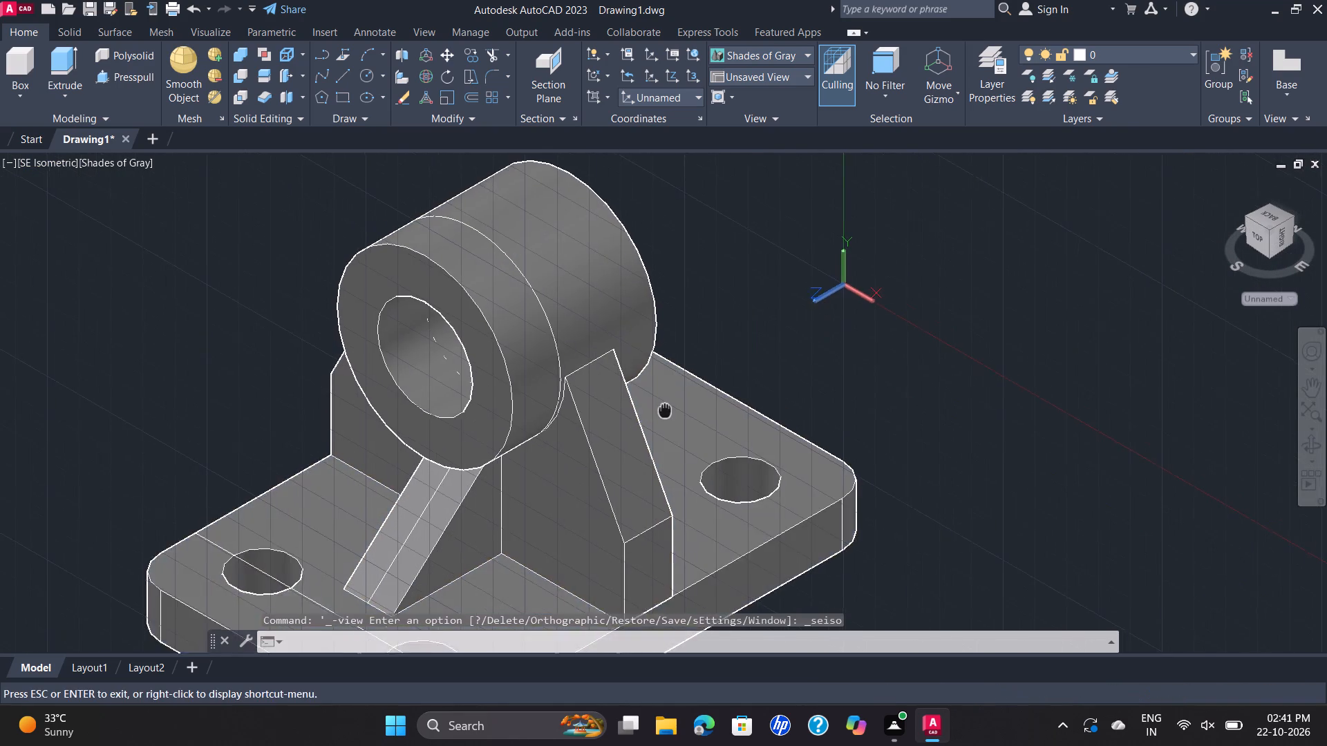
middle_drag(666, 397, 657, 333)
scroll(865, 522, down, 1)
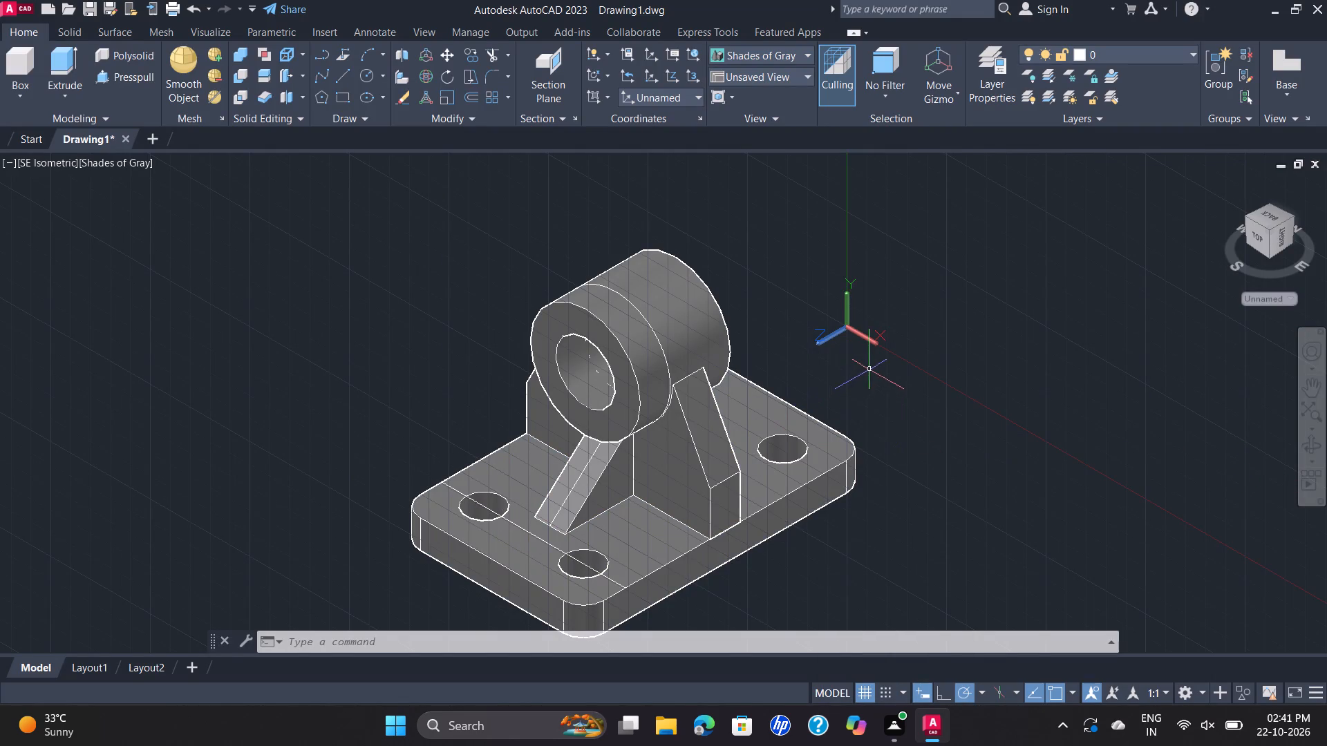
shift+middle_drag(854, 388, 733, 367)
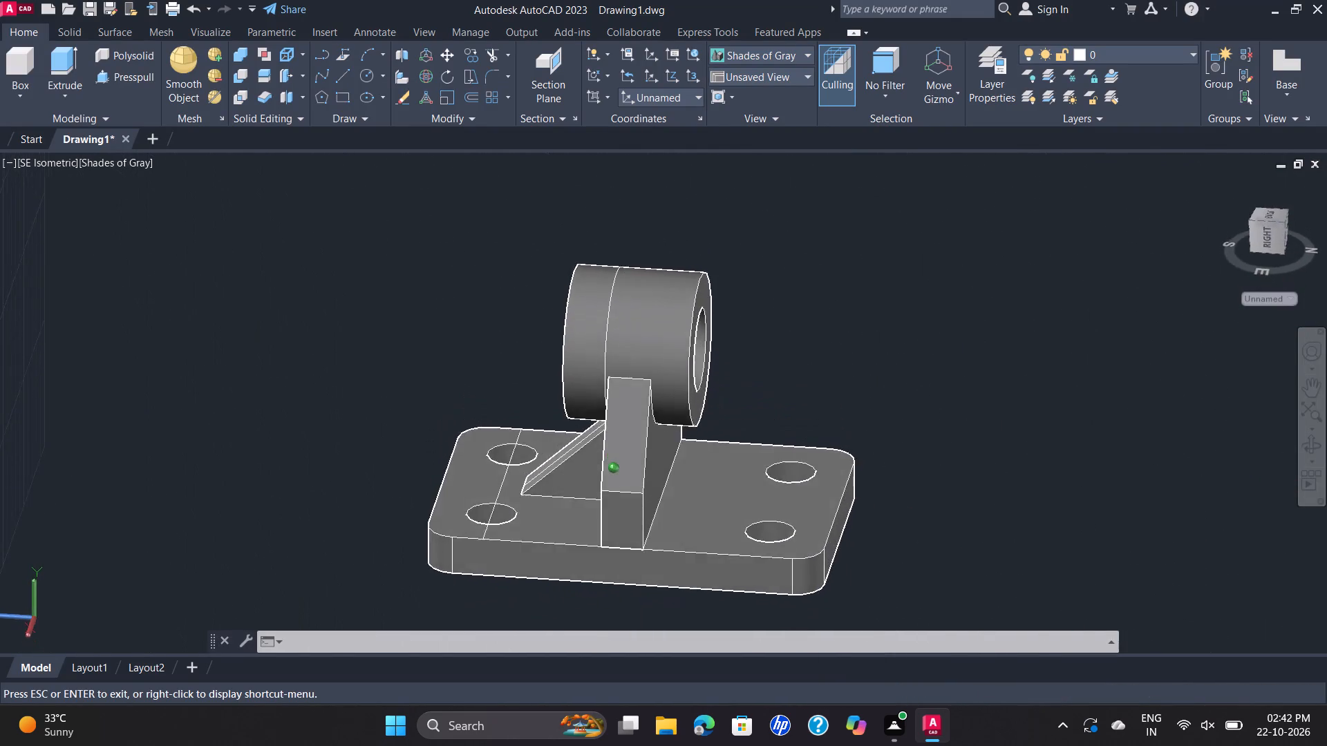
shift+middle_drag(733, 367, 740, 329)
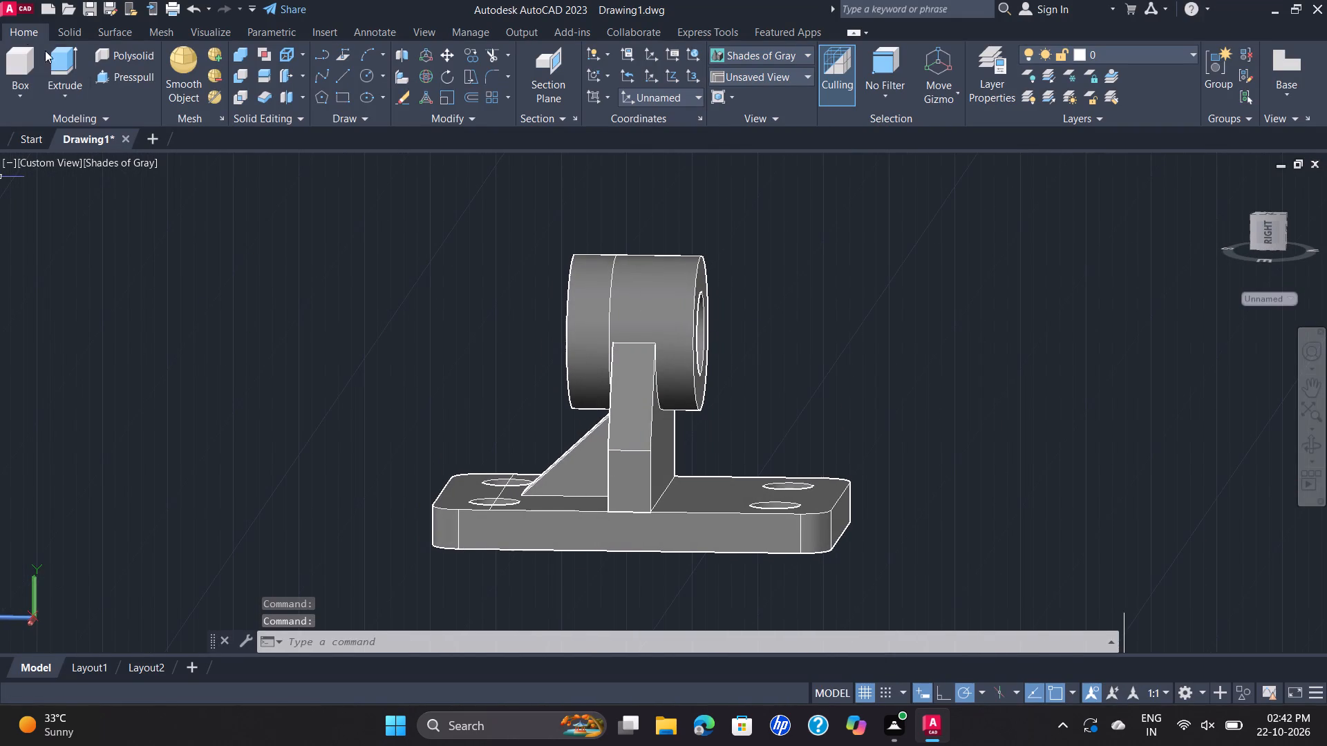
Switch the model's visual style to 2D Wireframe.
click(118, 161)
click(178, 211)
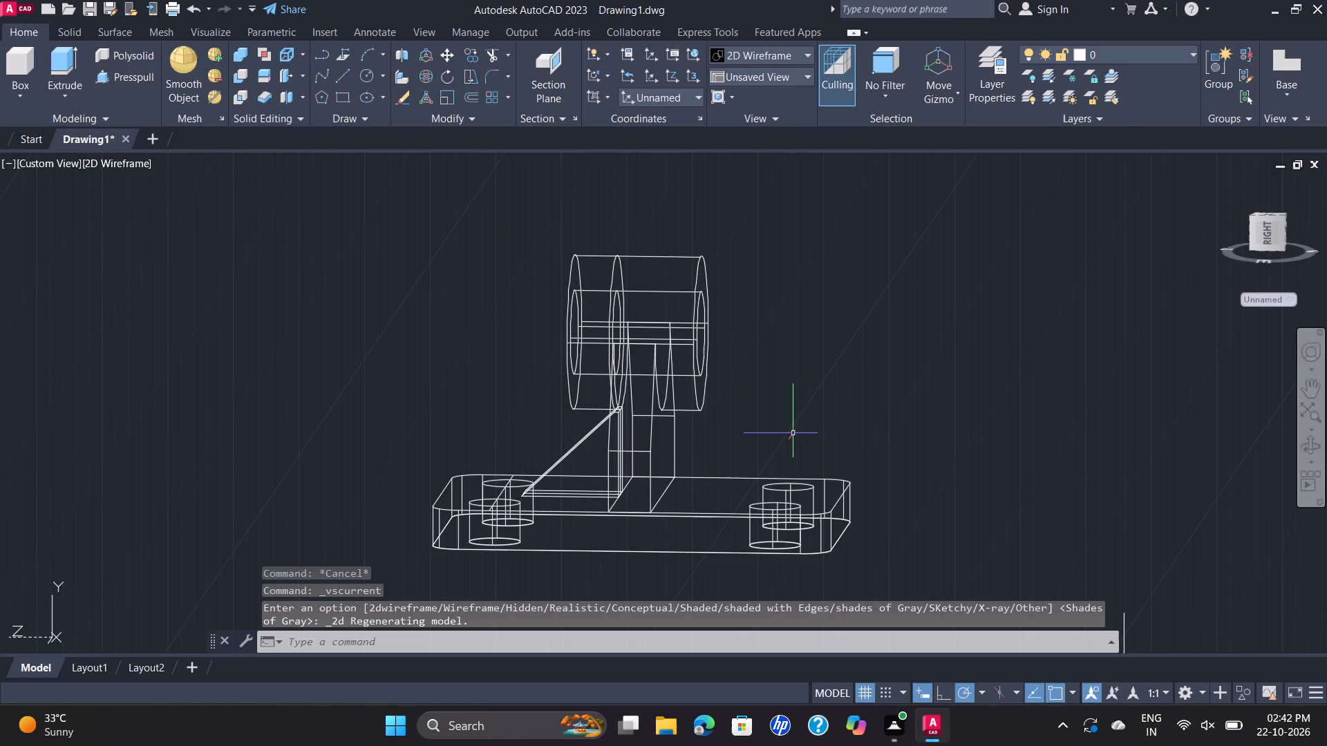
Examine the wireframe bracket from the end, side and oblique angles, checking the wedge against the rib, cylinder and base plate.
shift+middle_drag(787, 432, 718, 409)
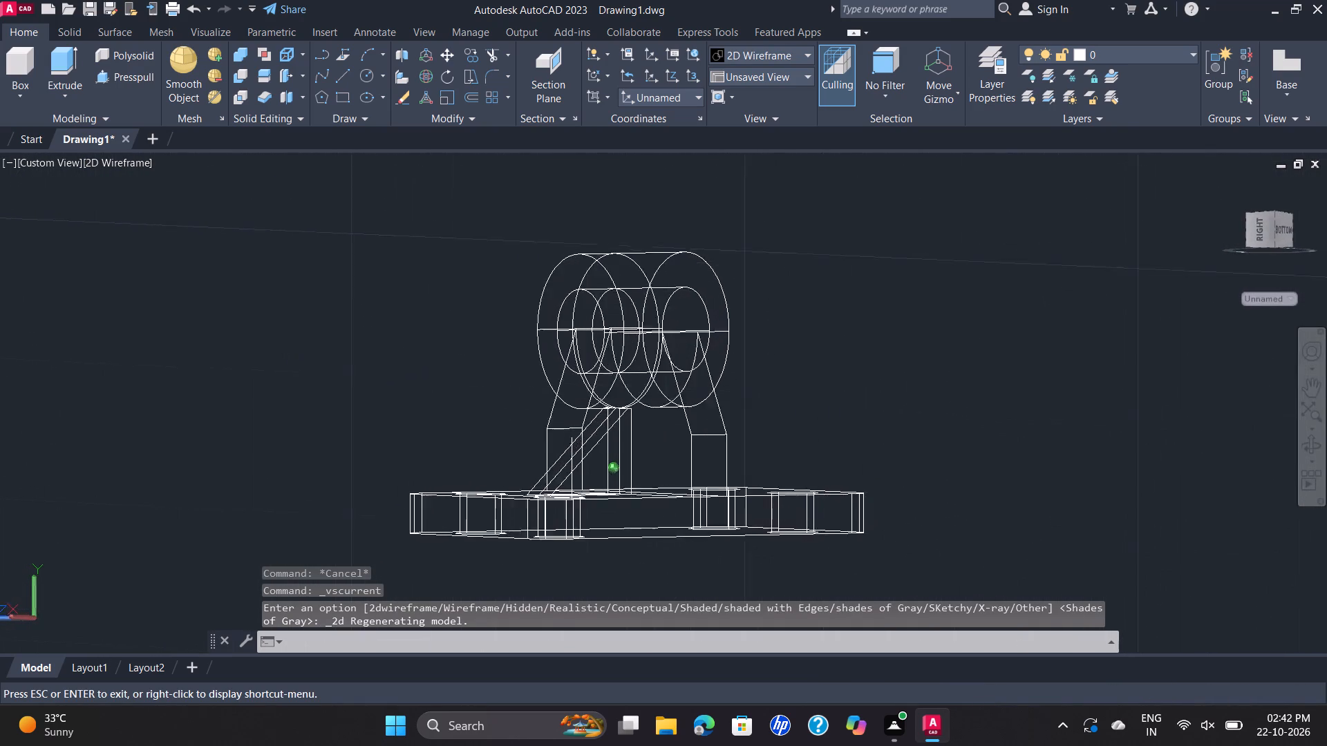
shift+middle_drag(718, 409, 625, 410)
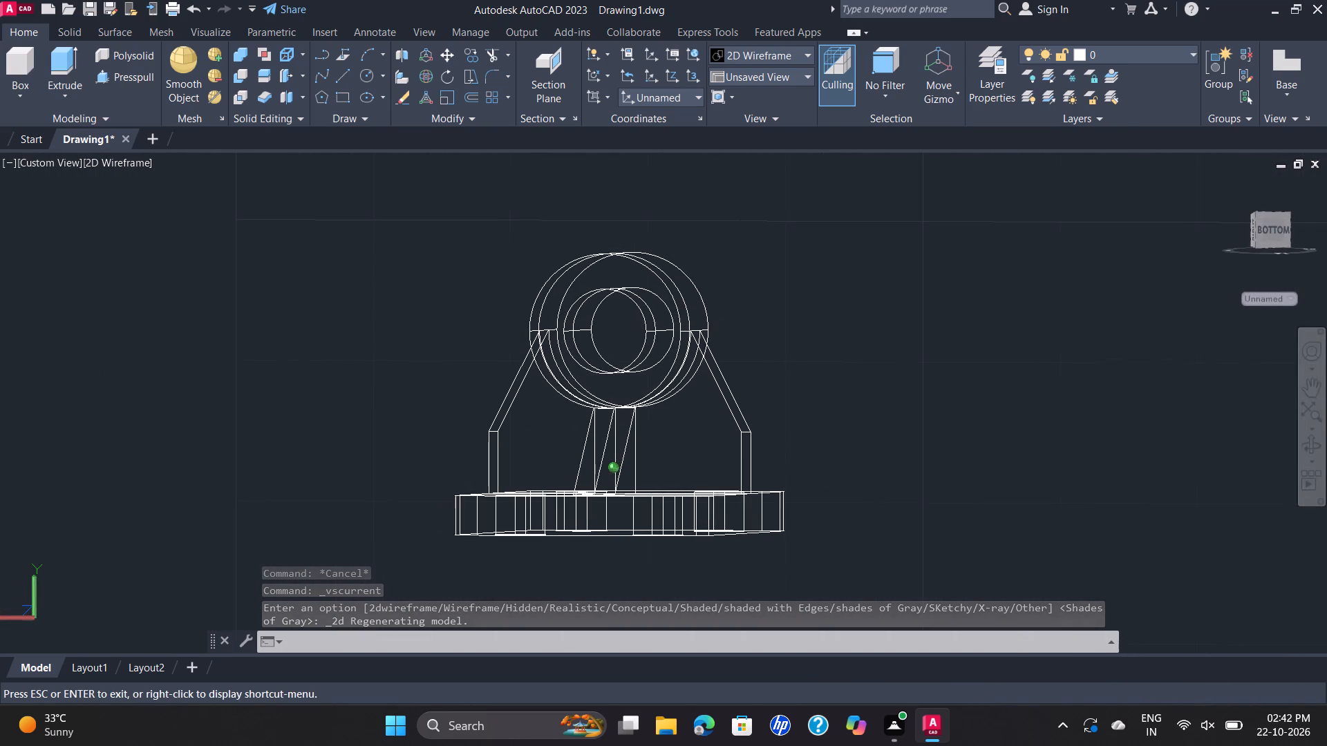
shift+middle_drag(625, 410, 641, 414)
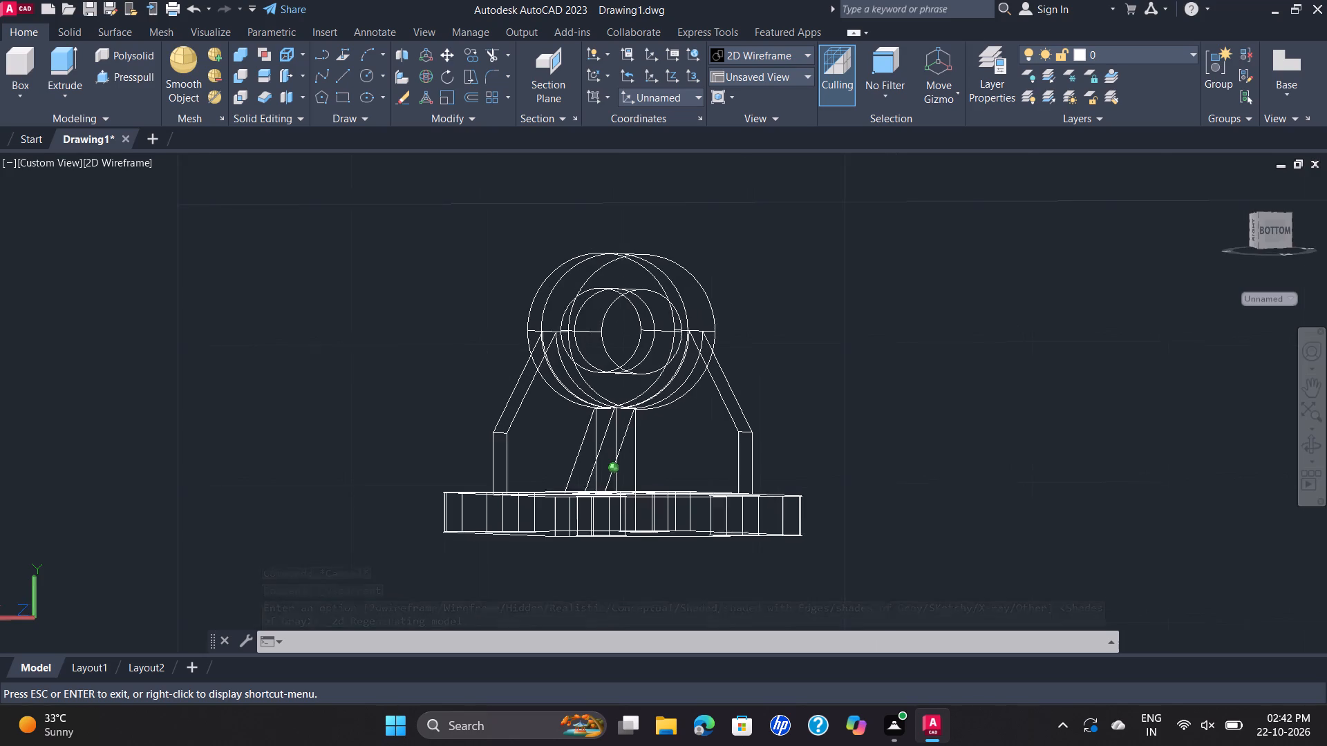
shift+middle_drag(641, 414, 804, 421)
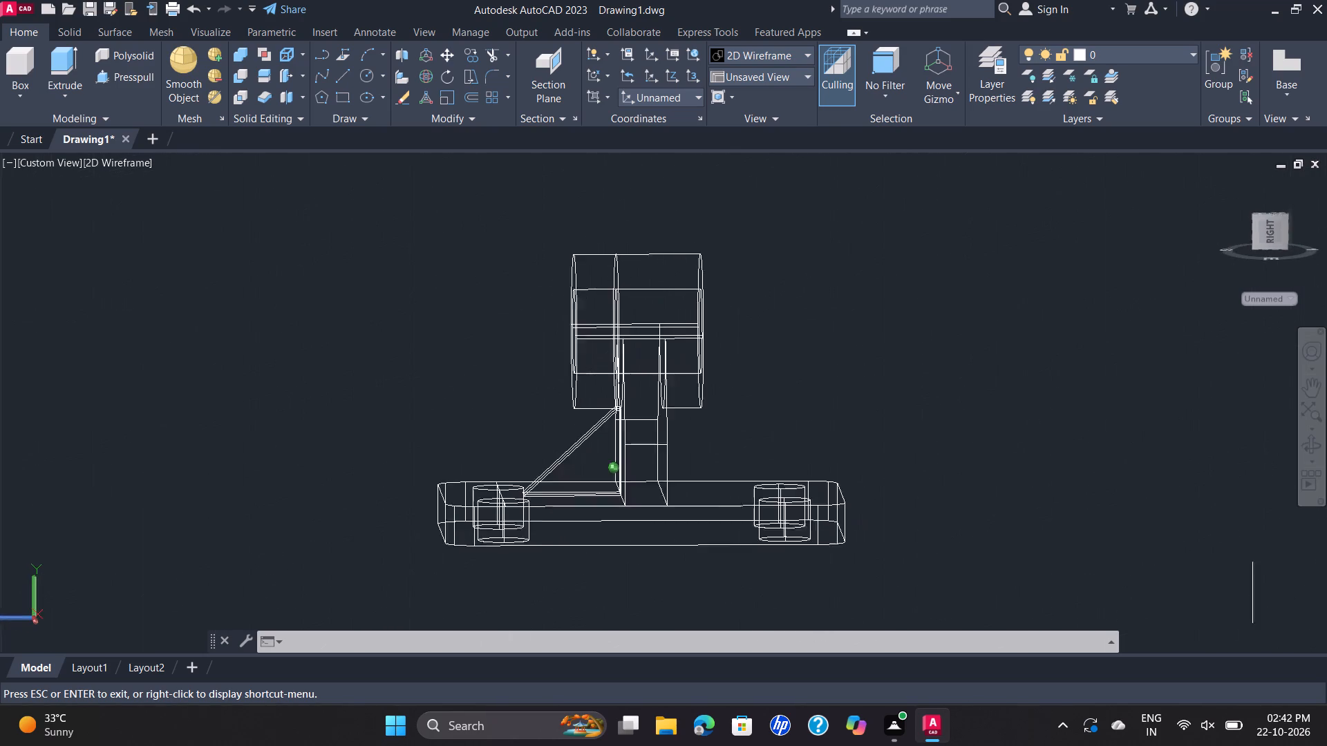
shift+middle_drag(804, 421, 678, 431)
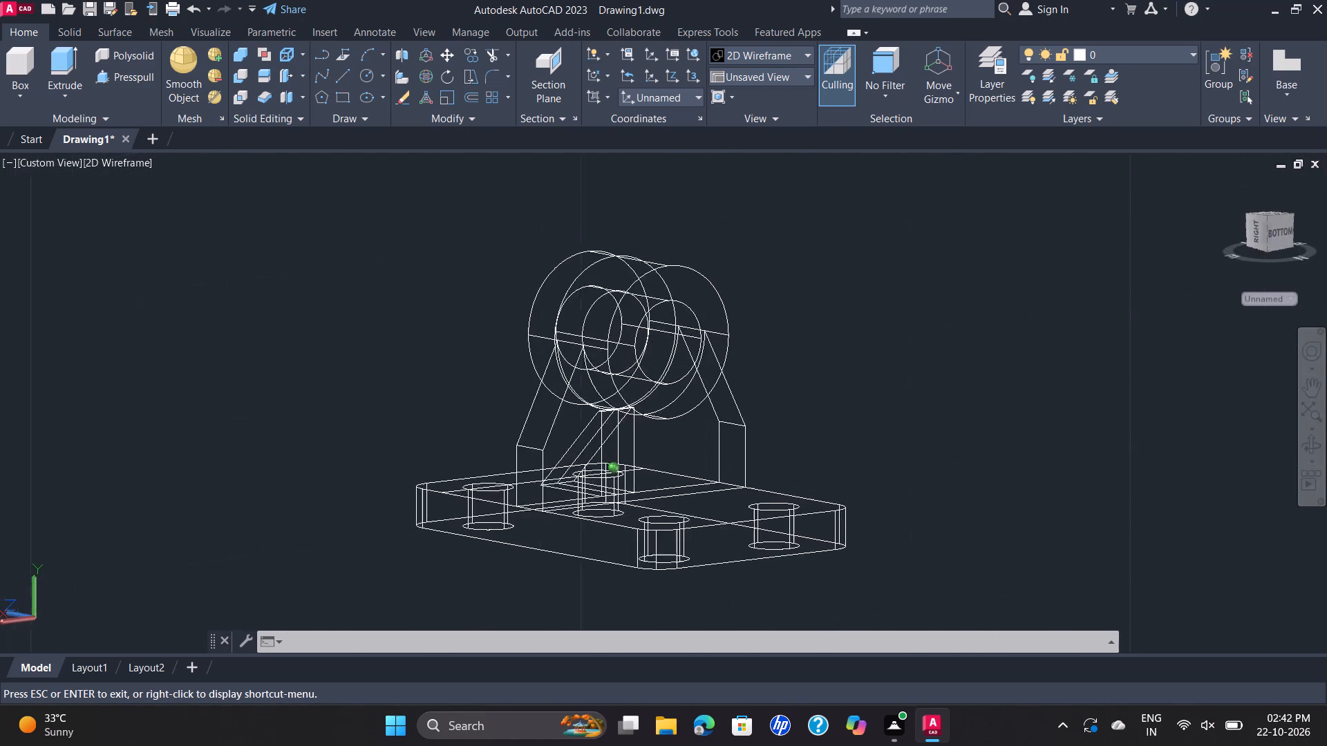
shift+middle_drag(678, 431, 593, 415)
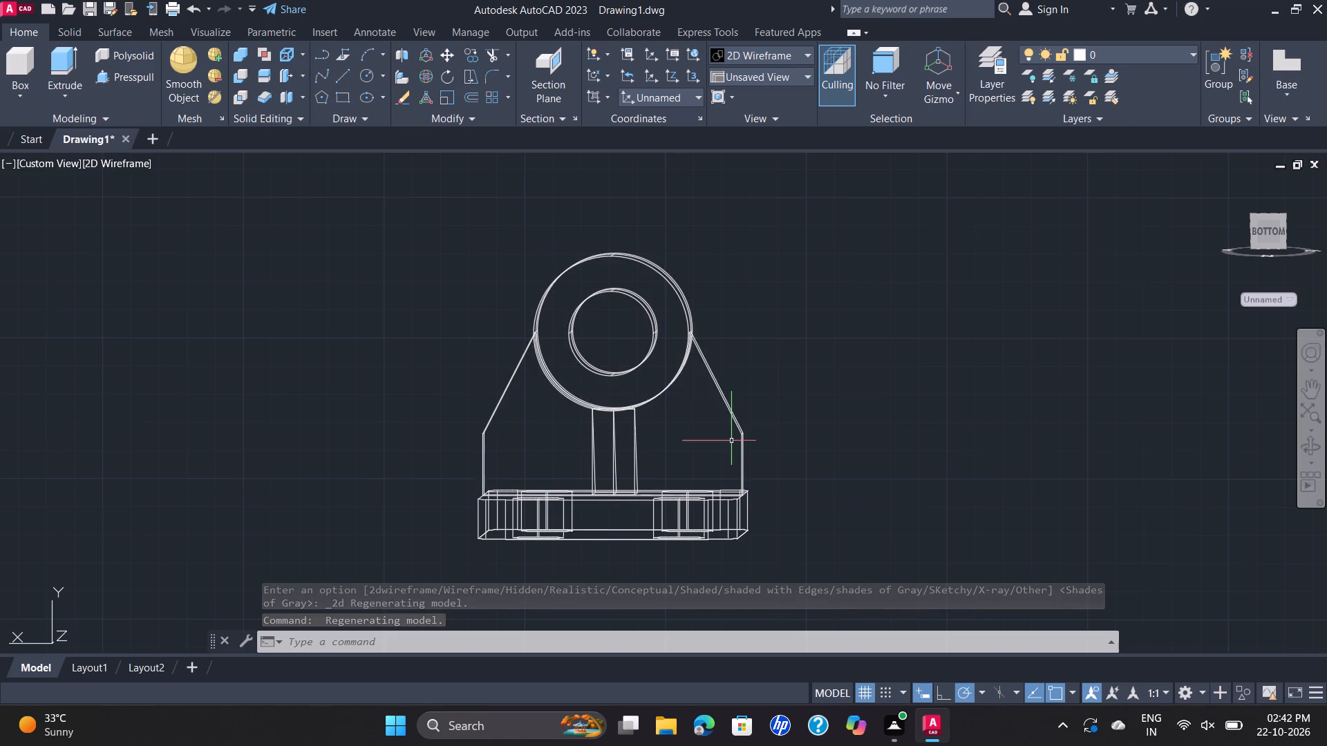
shift+middle_drag(733, 439, 848, 466)
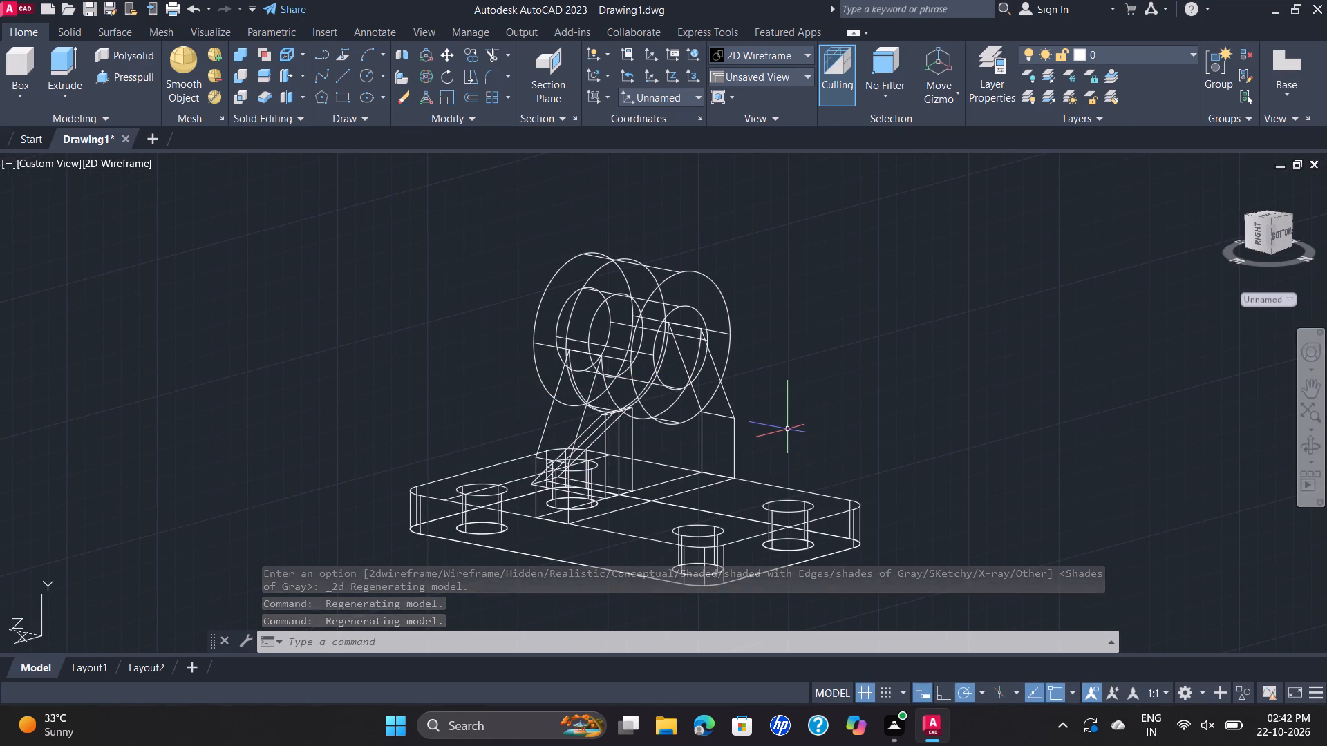
shift+middle_drag(787, 429, 797, 446)
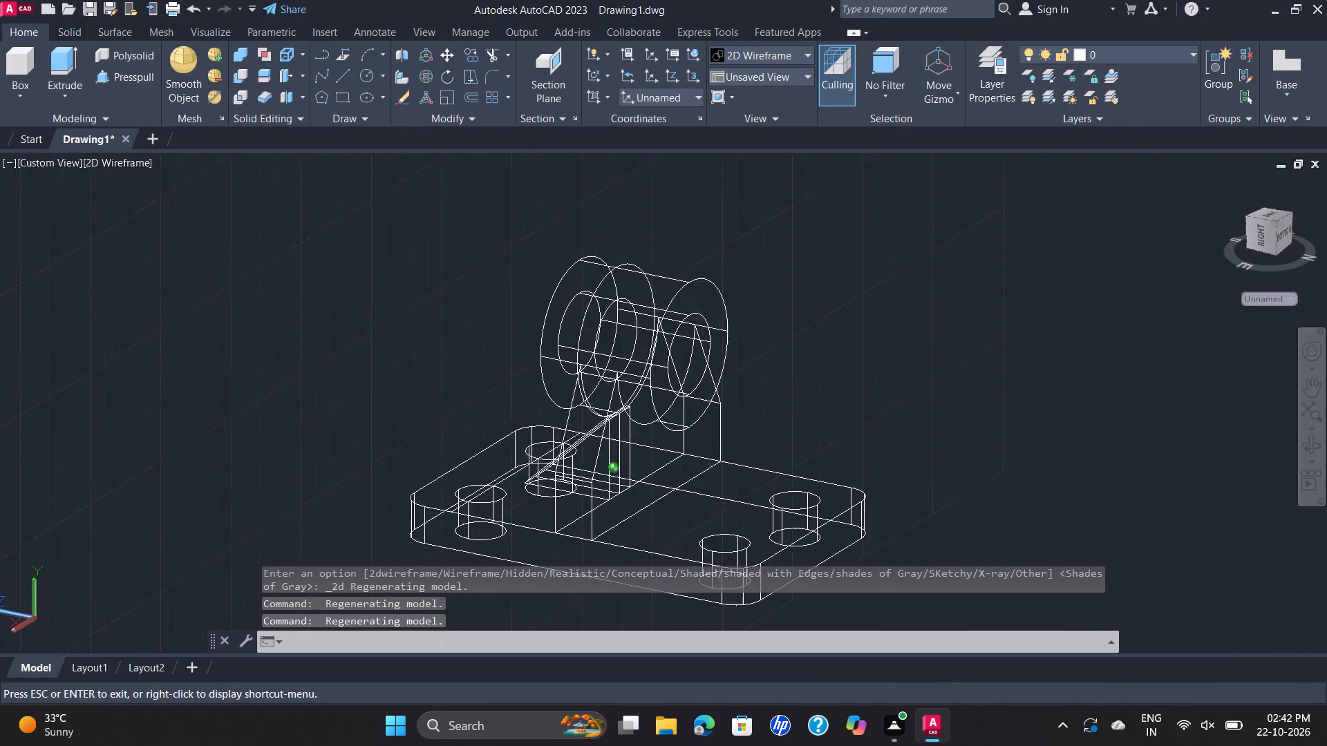
shift+middle_drag(797, 446, 729, 459)
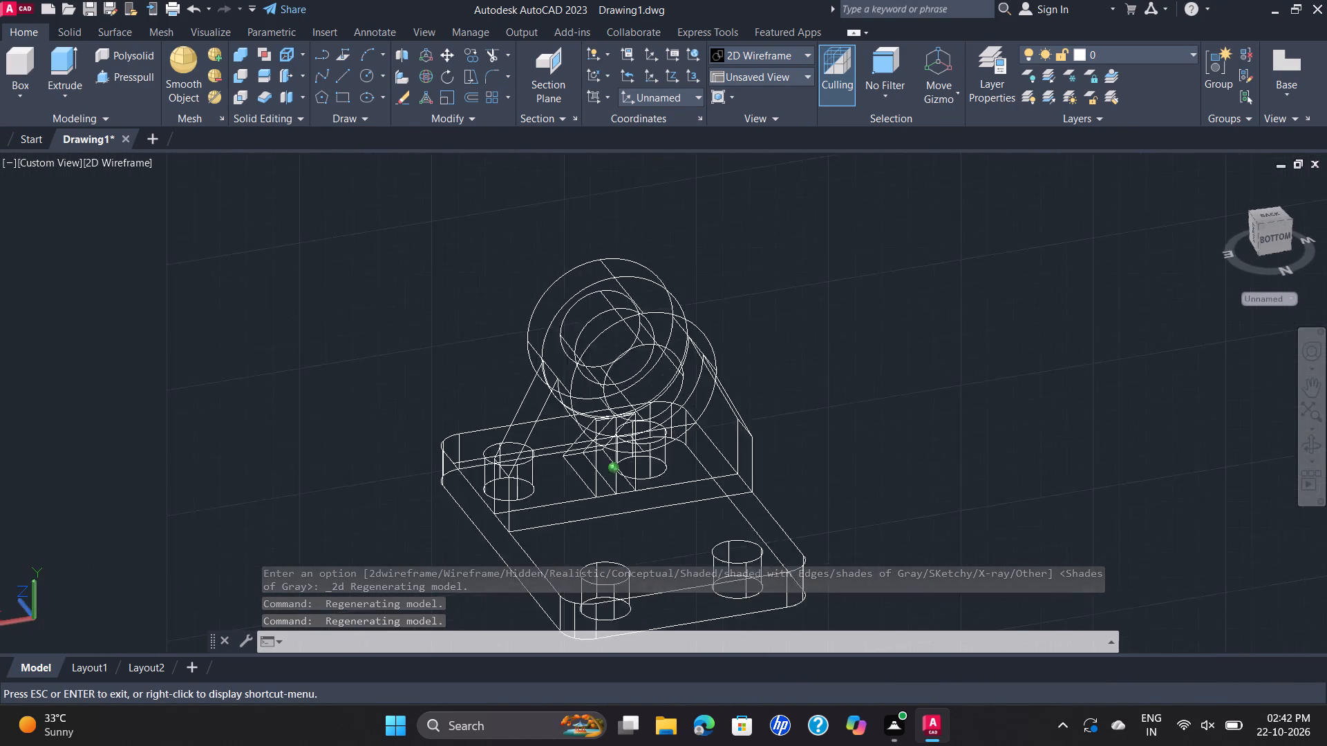
shift+middle_drag(729, 459, 826, 423)
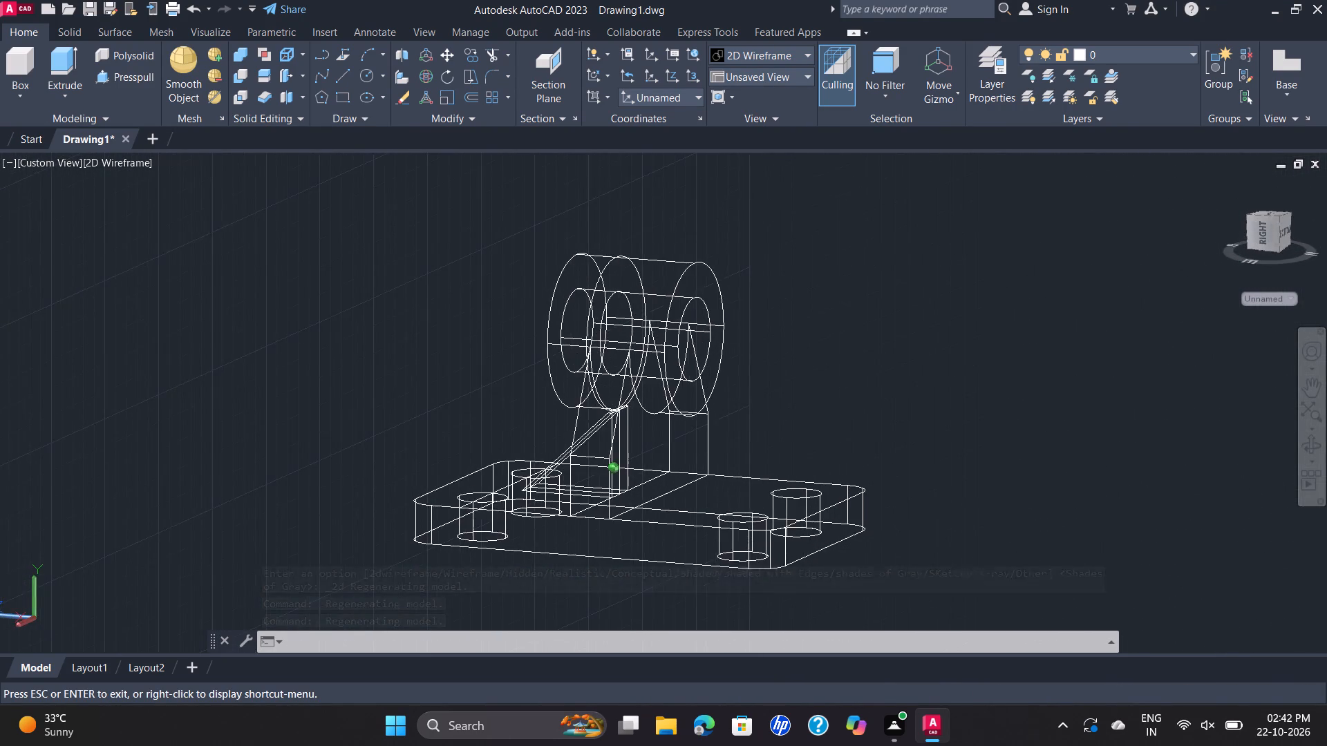
shift+middle_drag(826, 423, 828, 440)
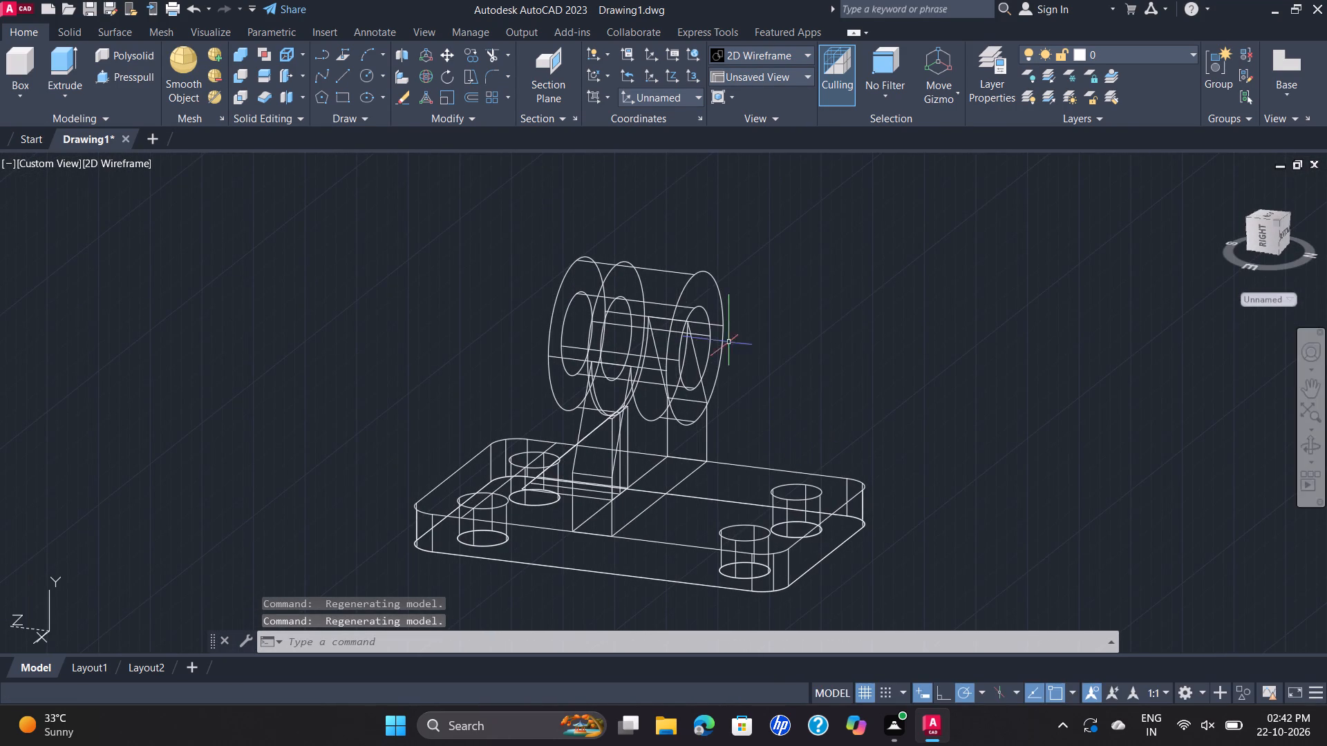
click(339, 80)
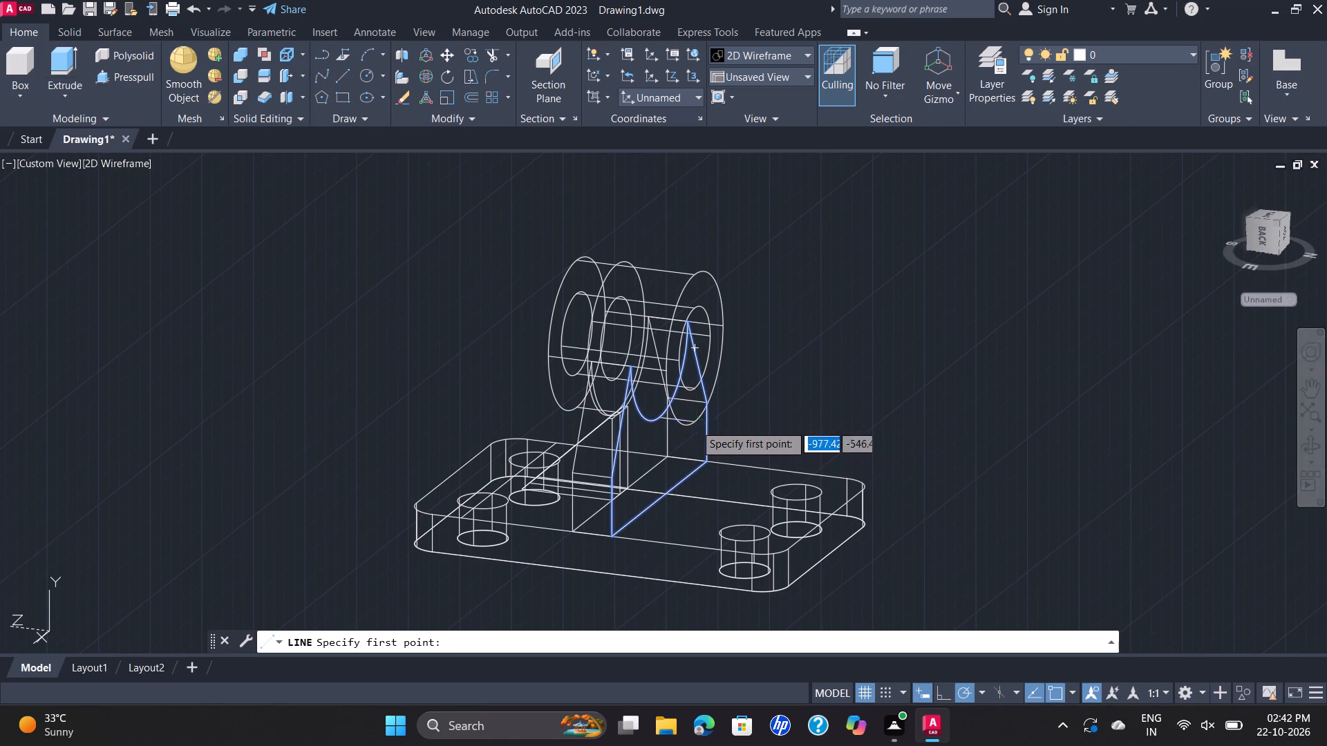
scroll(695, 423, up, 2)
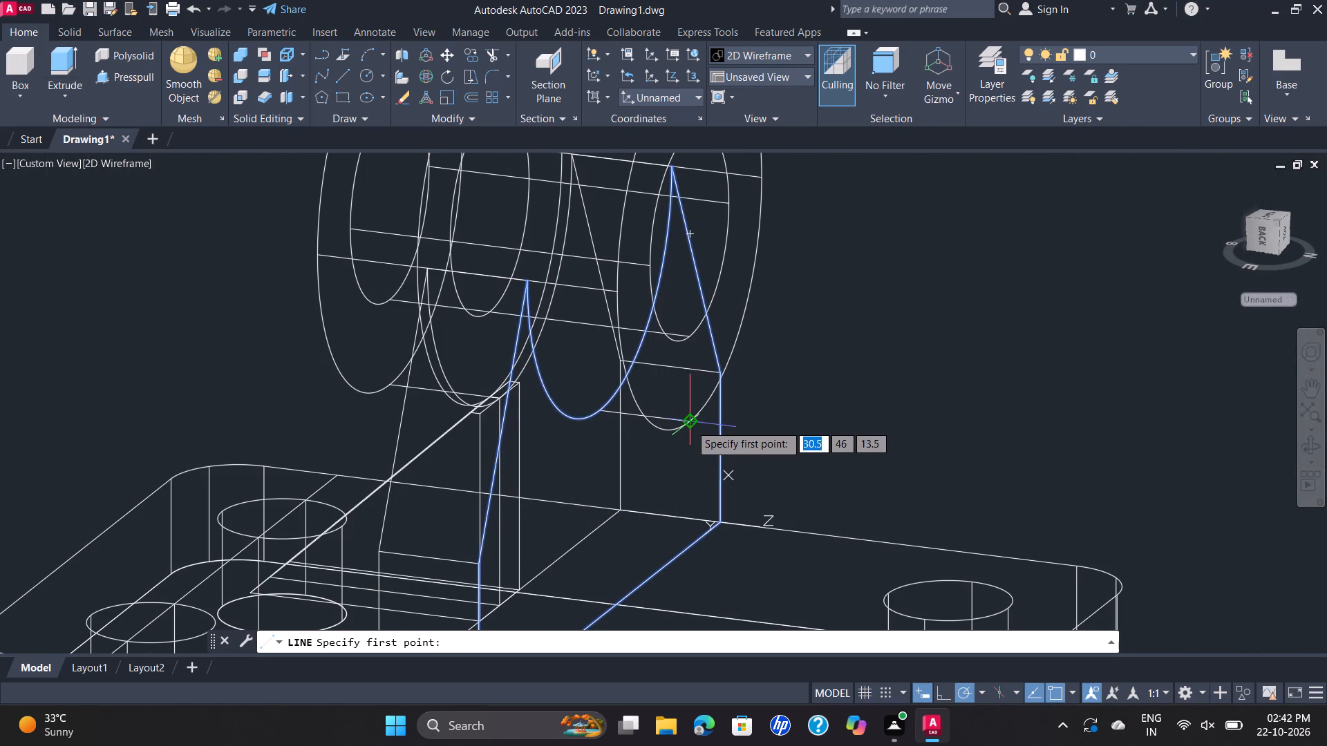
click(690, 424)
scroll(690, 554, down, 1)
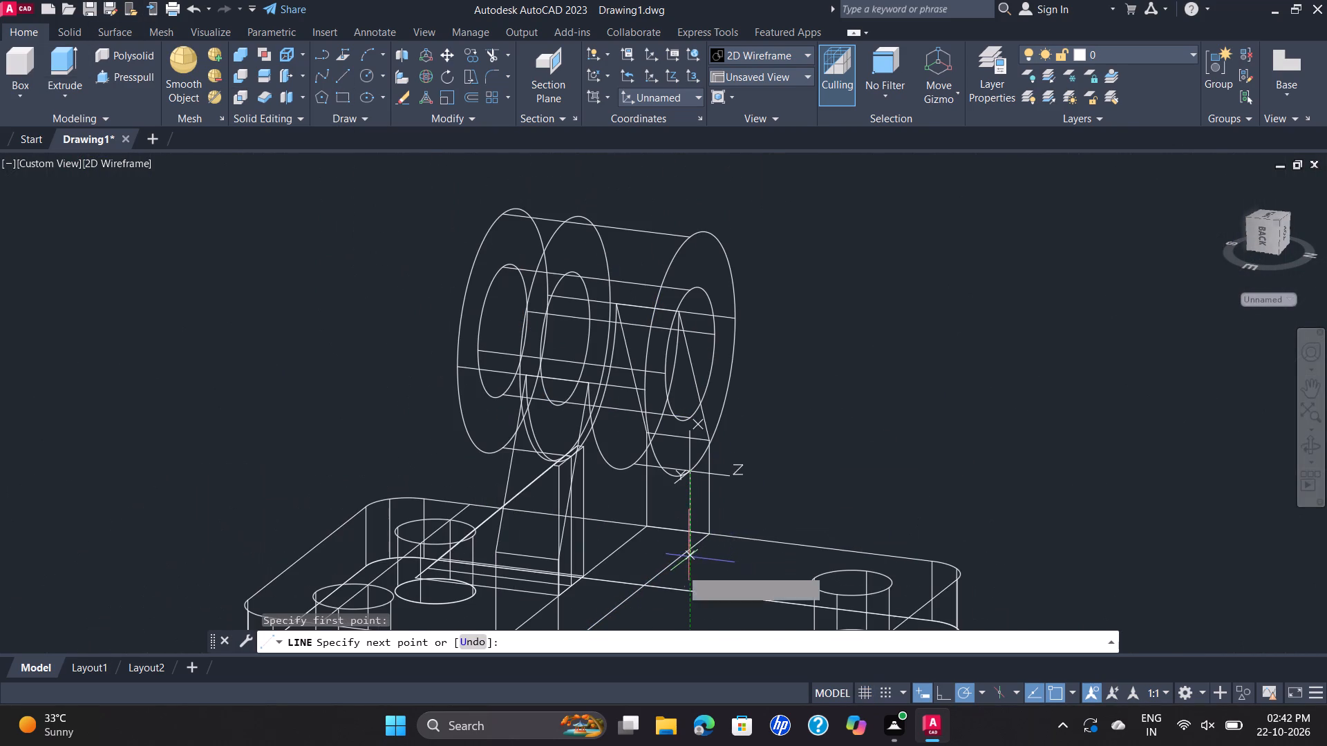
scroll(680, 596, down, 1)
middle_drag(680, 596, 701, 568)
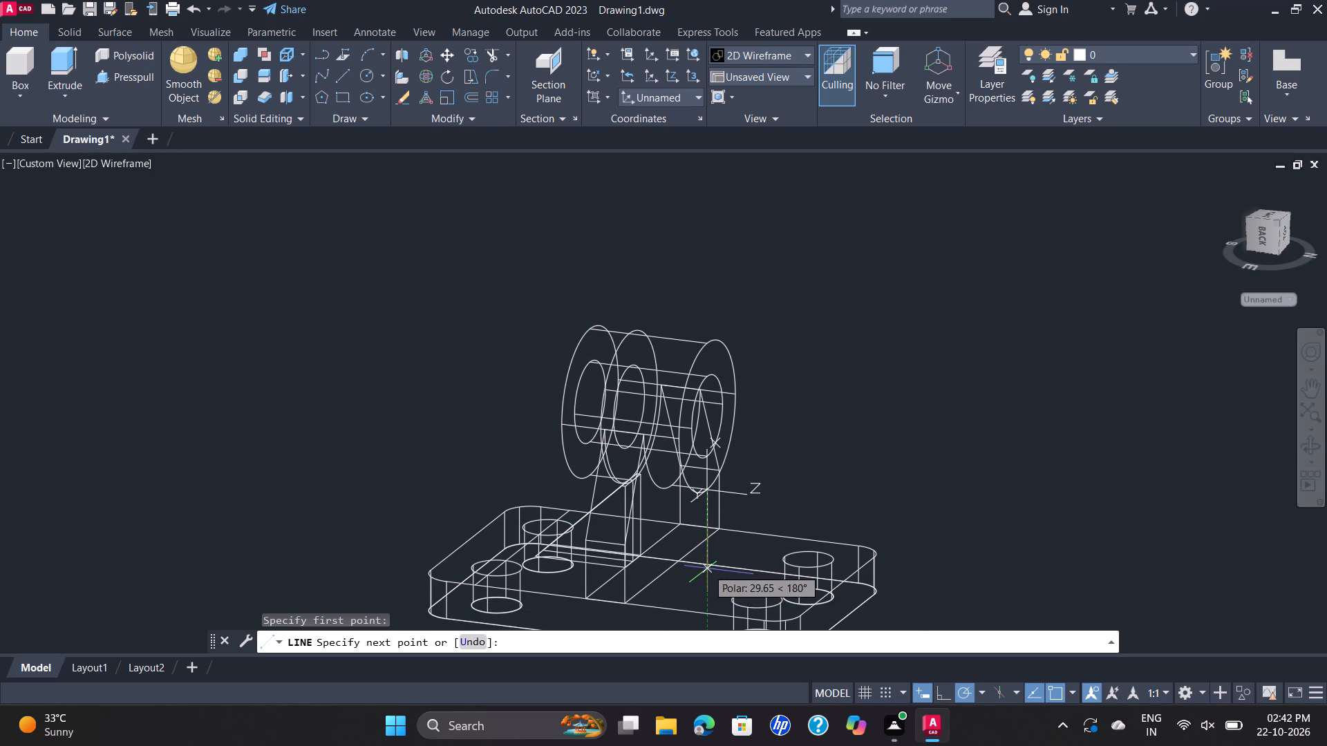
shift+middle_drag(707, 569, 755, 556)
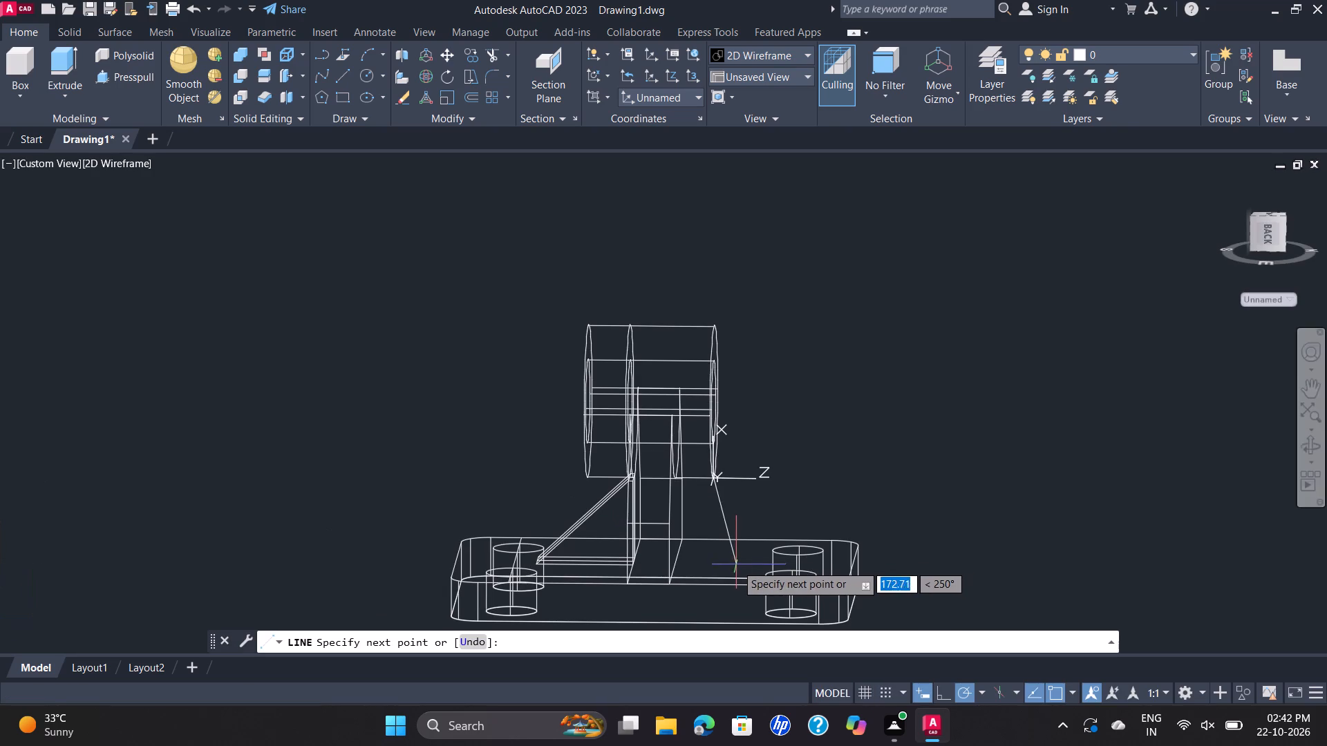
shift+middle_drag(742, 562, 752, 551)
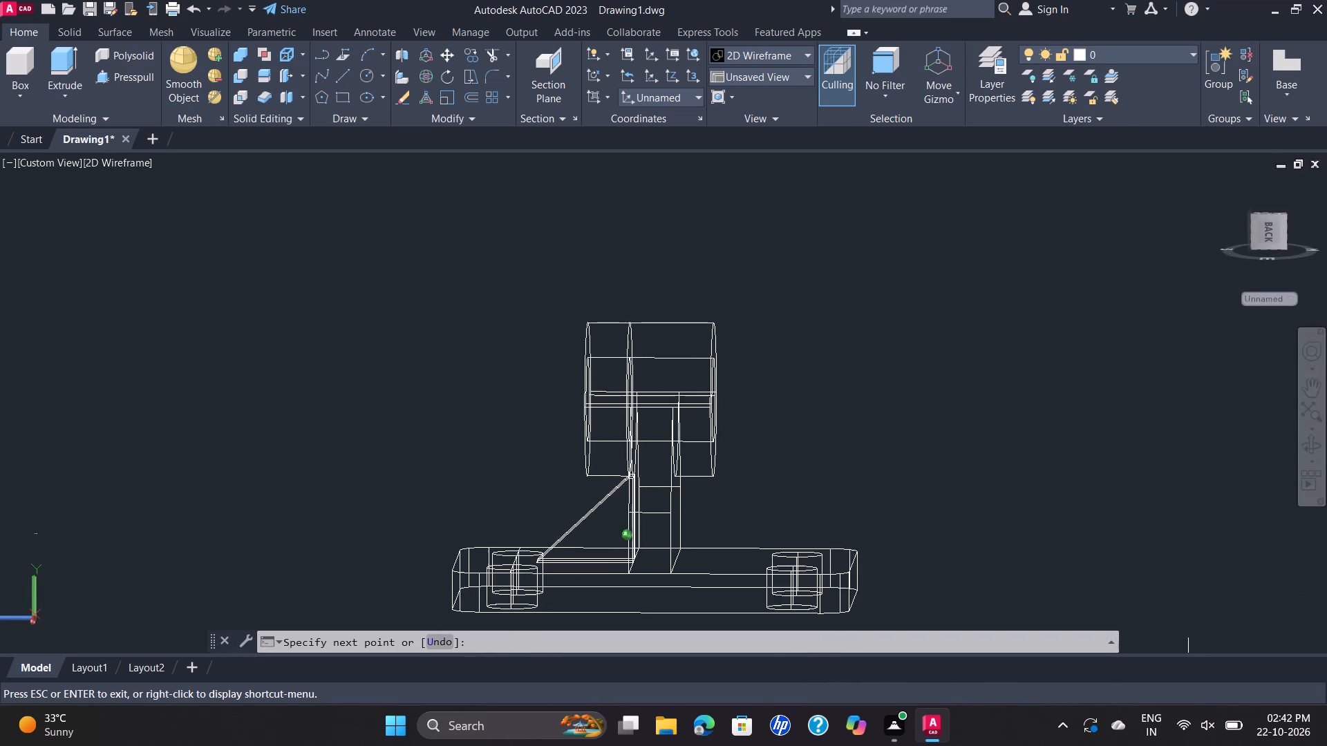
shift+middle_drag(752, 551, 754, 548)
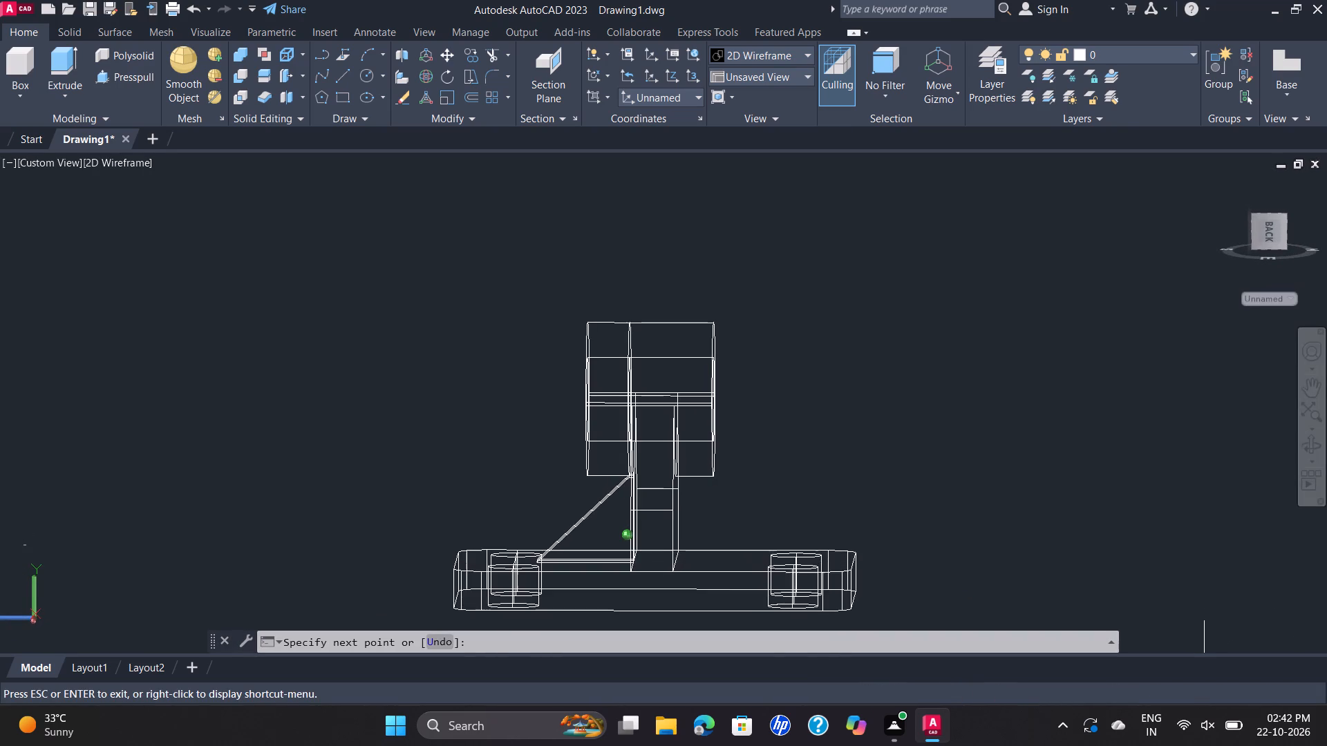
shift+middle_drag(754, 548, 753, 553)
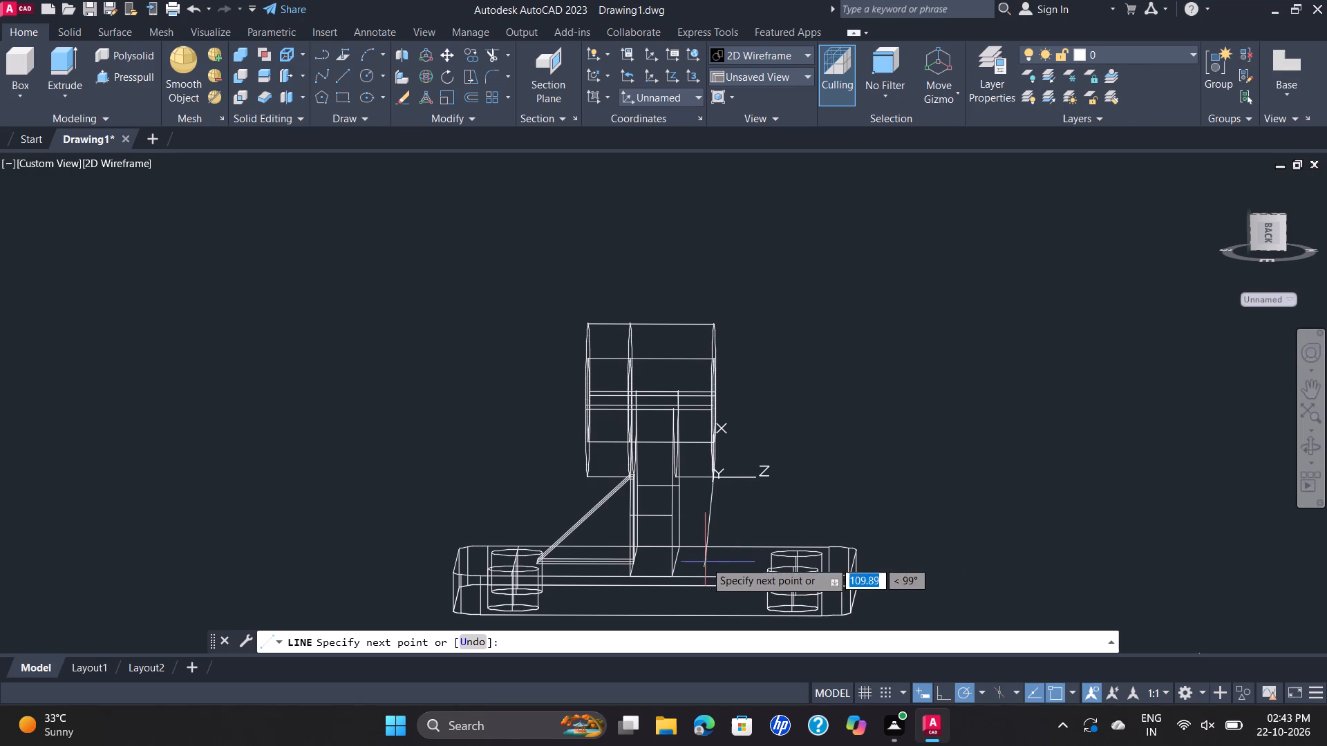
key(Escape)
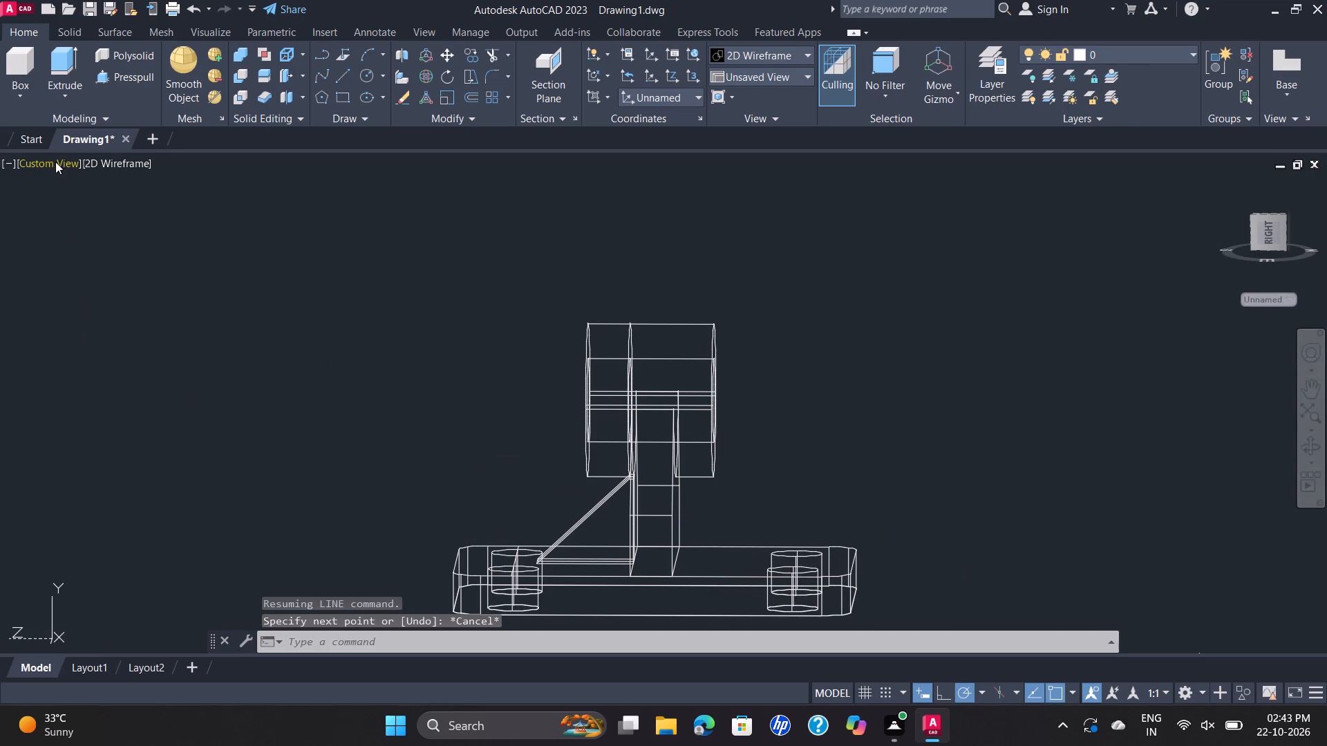
Return the wireframe bracket to the SE Isometric view.
click(55, 162)
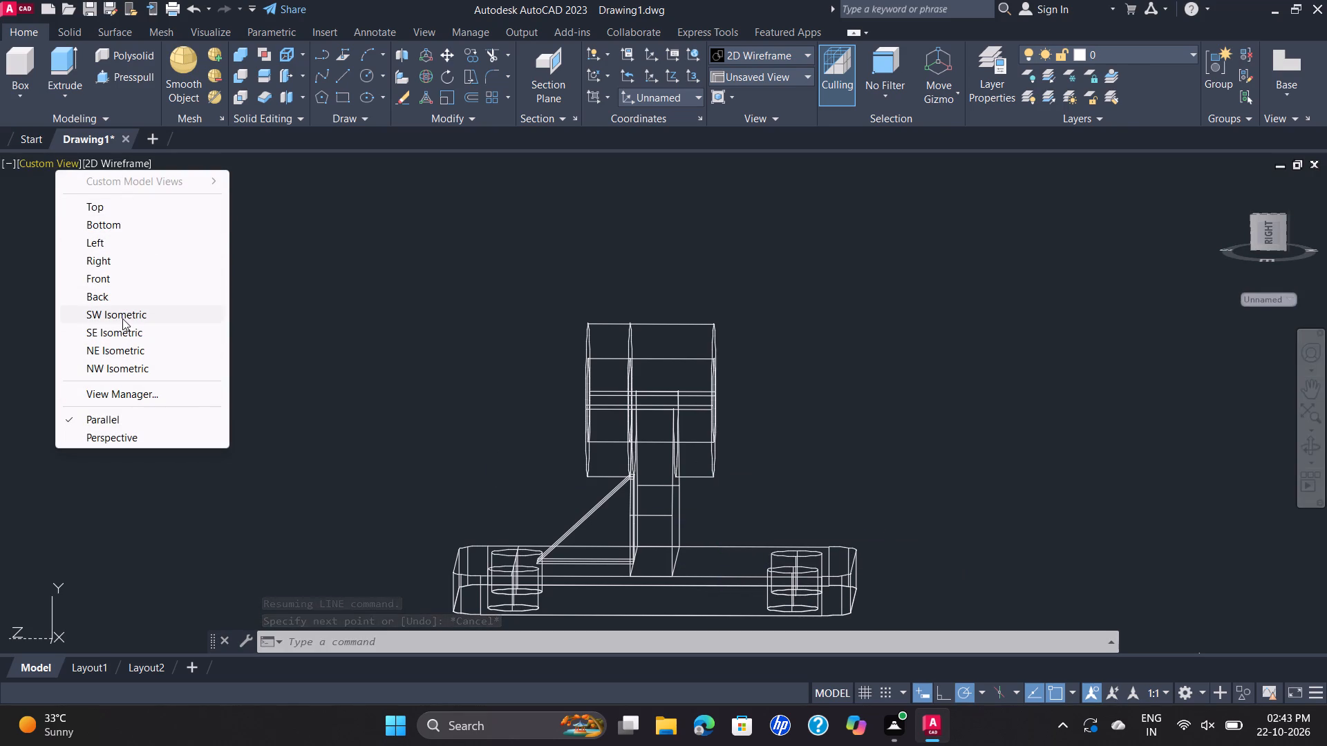
click(126, 332)
scroll(470, 401, up, 2)
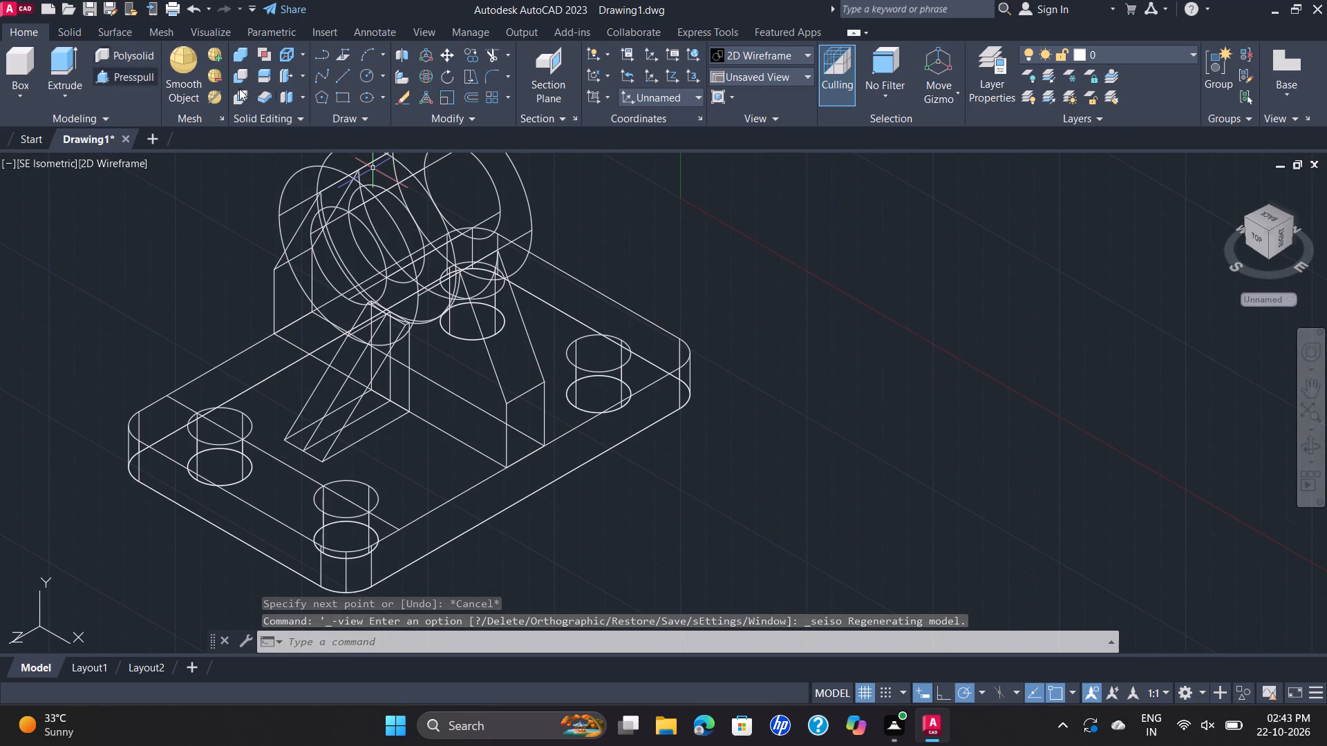
Draw a construction line from the midpoint of the base plate's back end edge to the midpoint of the rib's base edge.
click(344, 79)
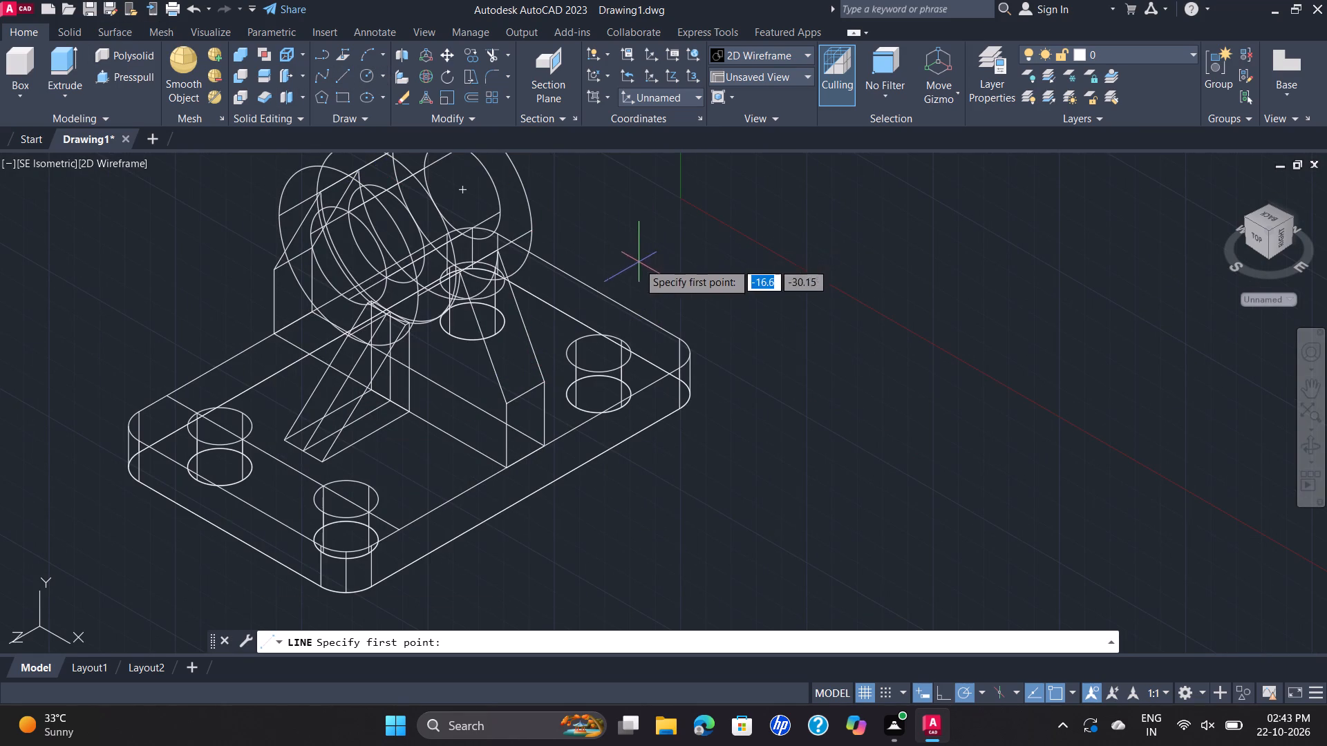
click(585, 285)
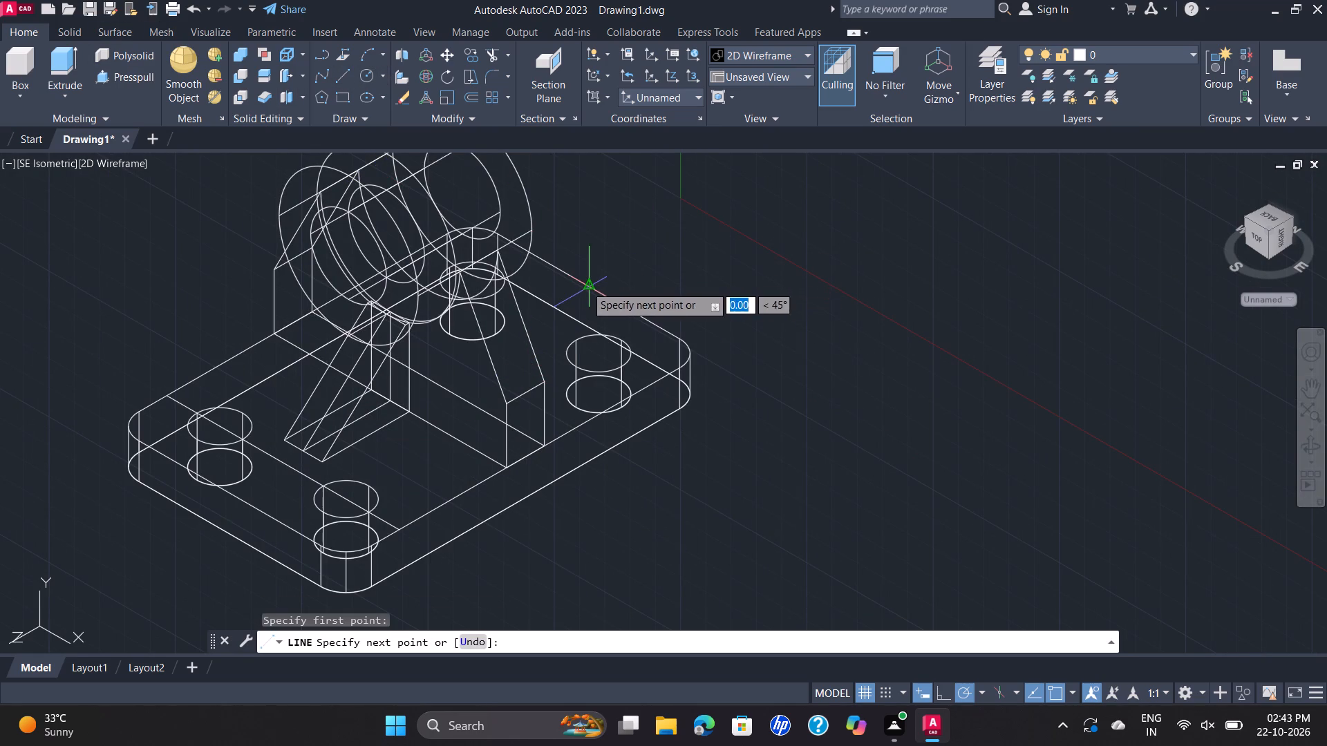
click(425, 376)
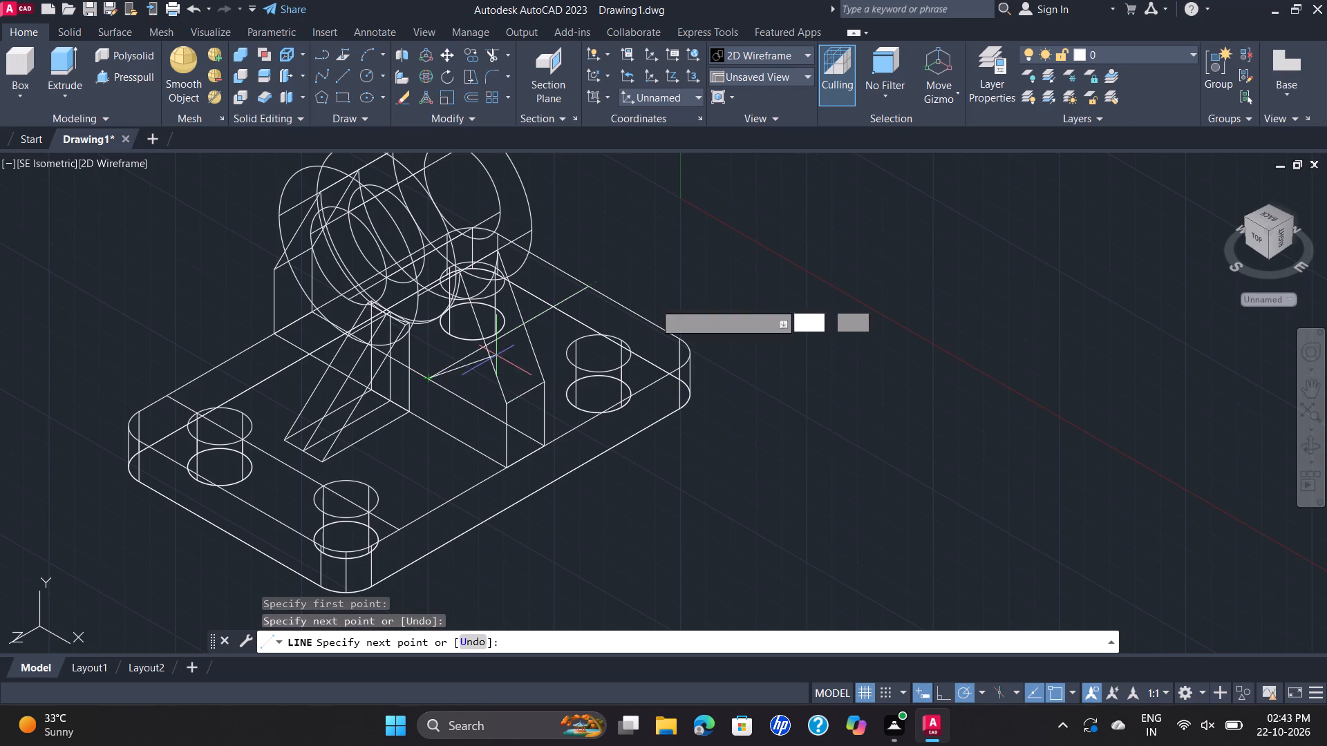
key(Escape)
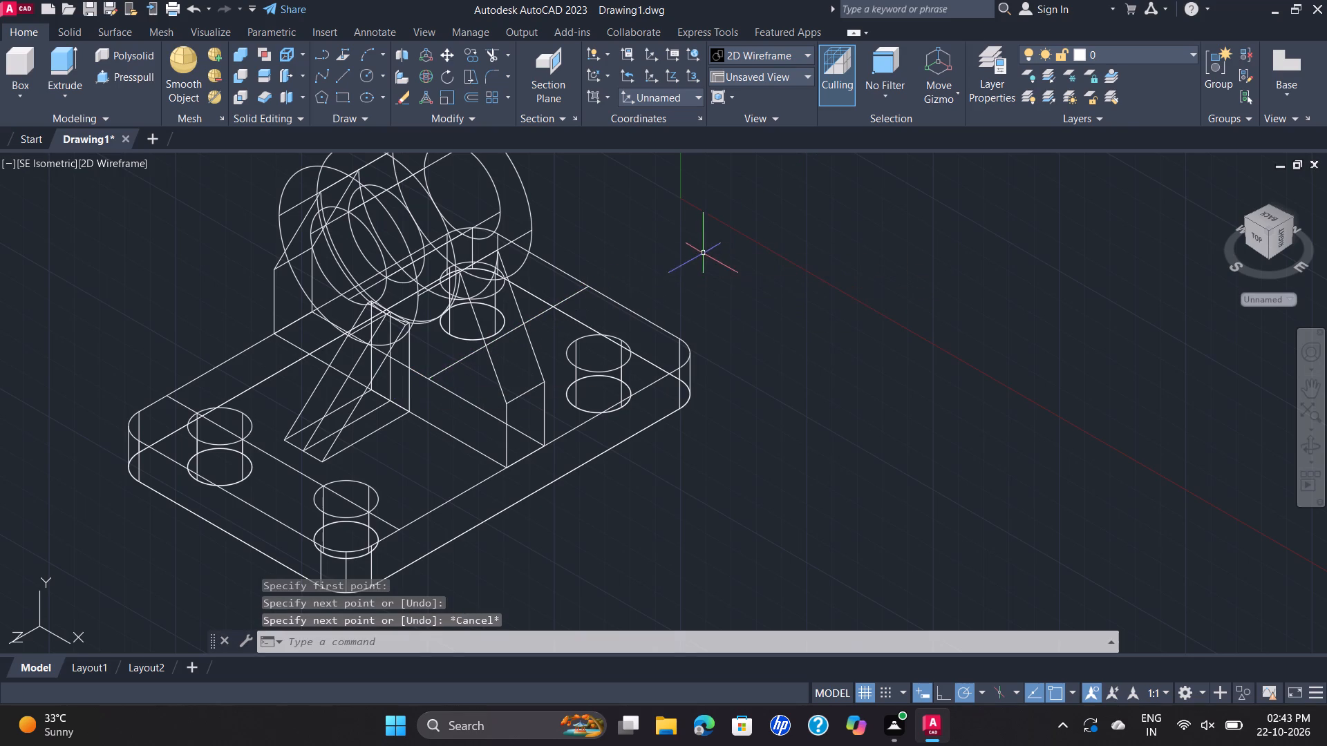
Draw connected lines from the rib's base midpoint 30.50 up to the cylinder, 13.50 along to its end, and about 36.79 sloping down to the construction line.
shift+middle_drag(762, 334, 704, 371)
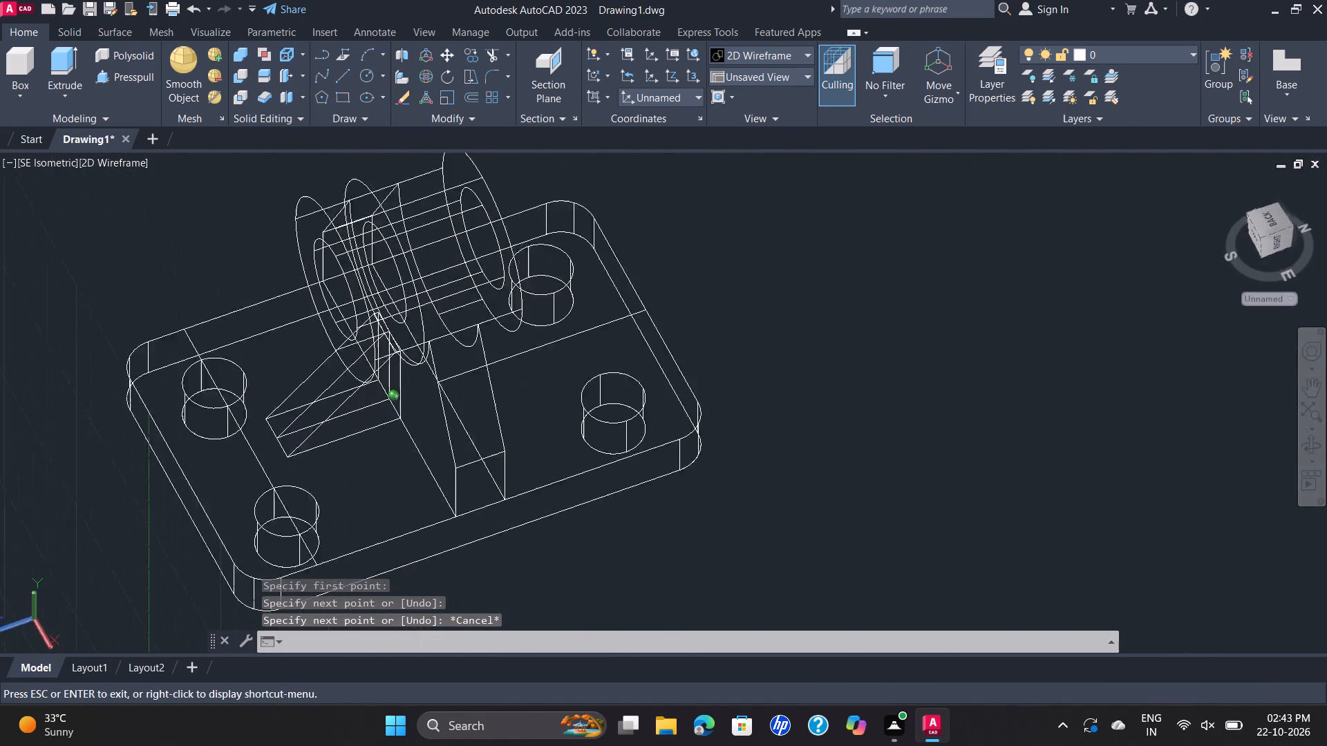
shift+middle_drag(704, 371, 496, 295)
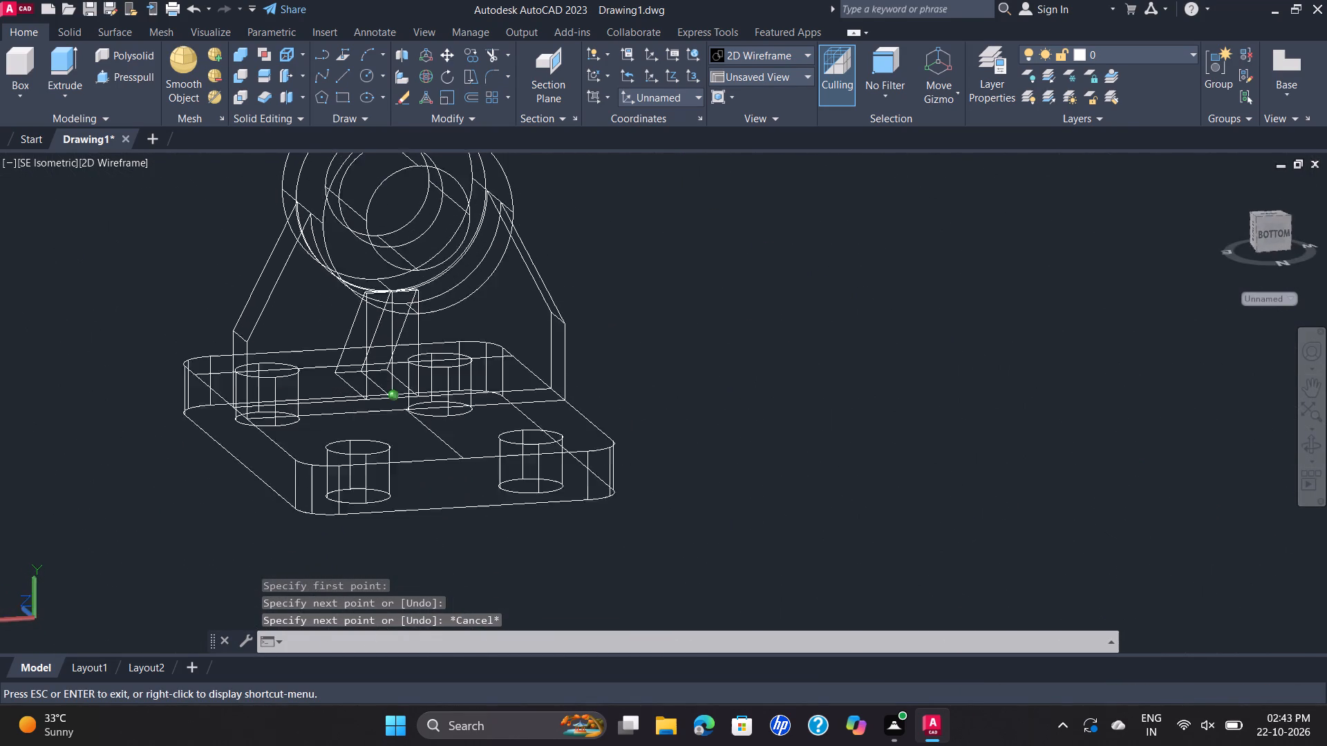
shift+middle_drag(496, 295, 601, 277)
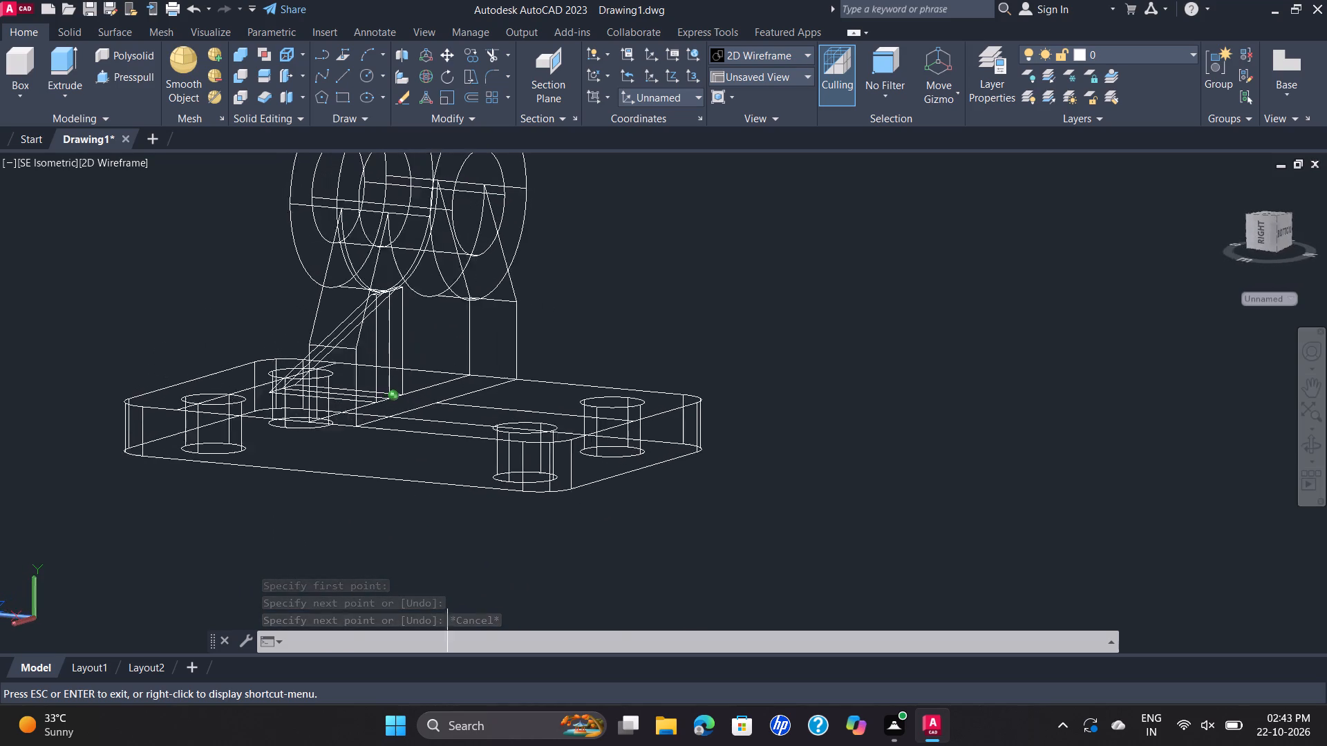
shift+middle_drag(601, 277, 638, 310)
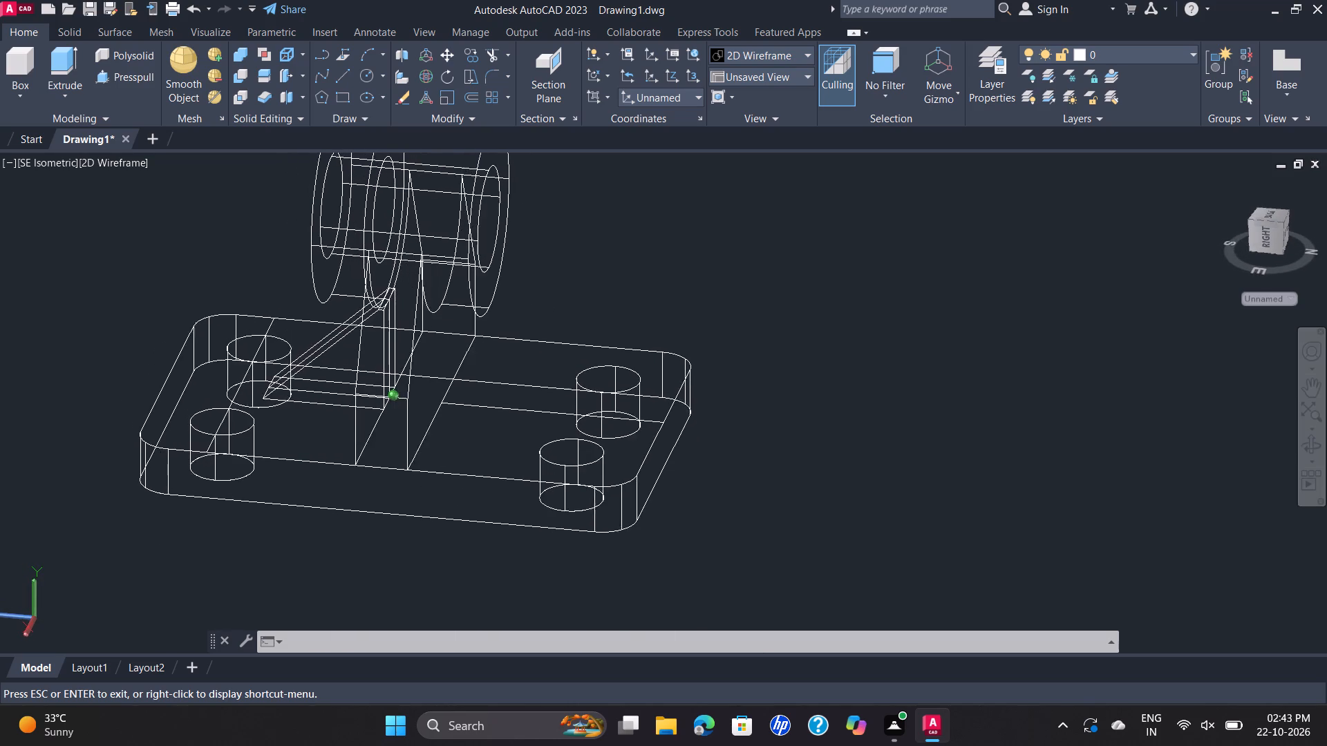
shift+middle_drag(638, 310, 647, 296)
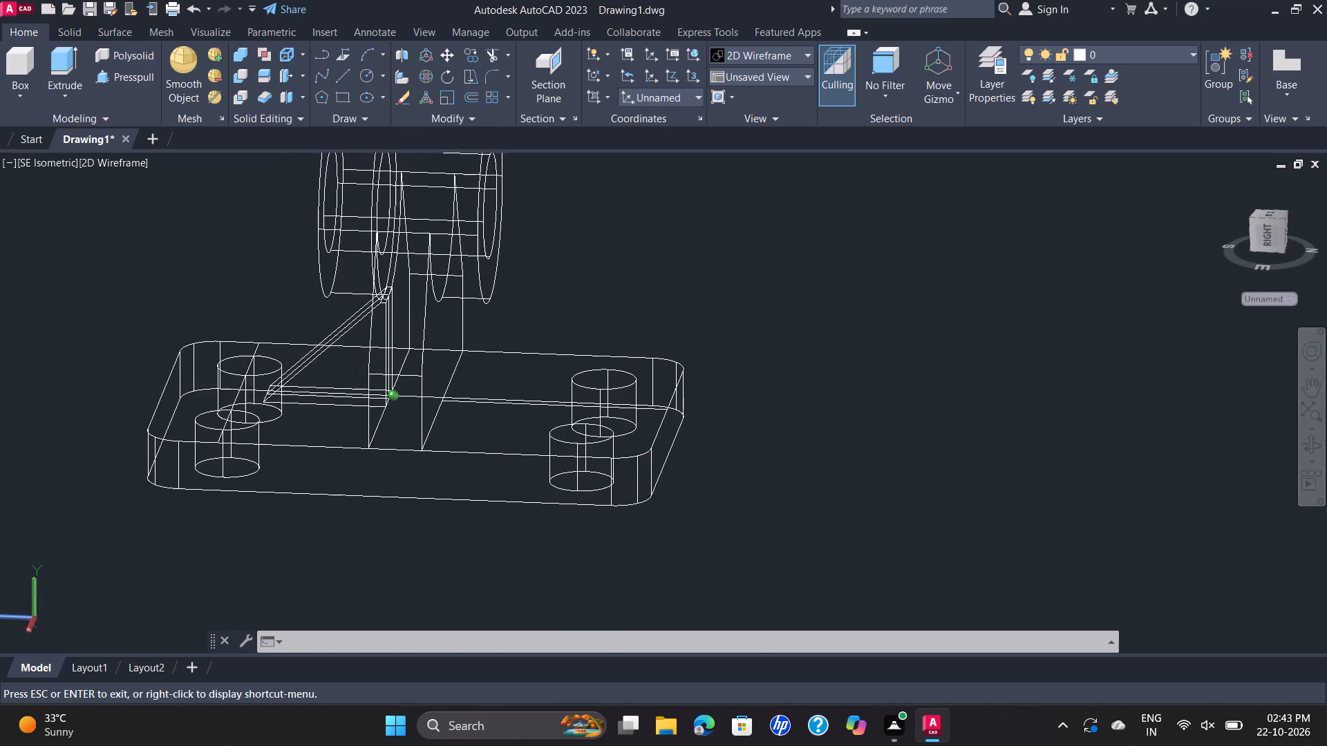
shift+middle_drag(647, 296, 646, 303)
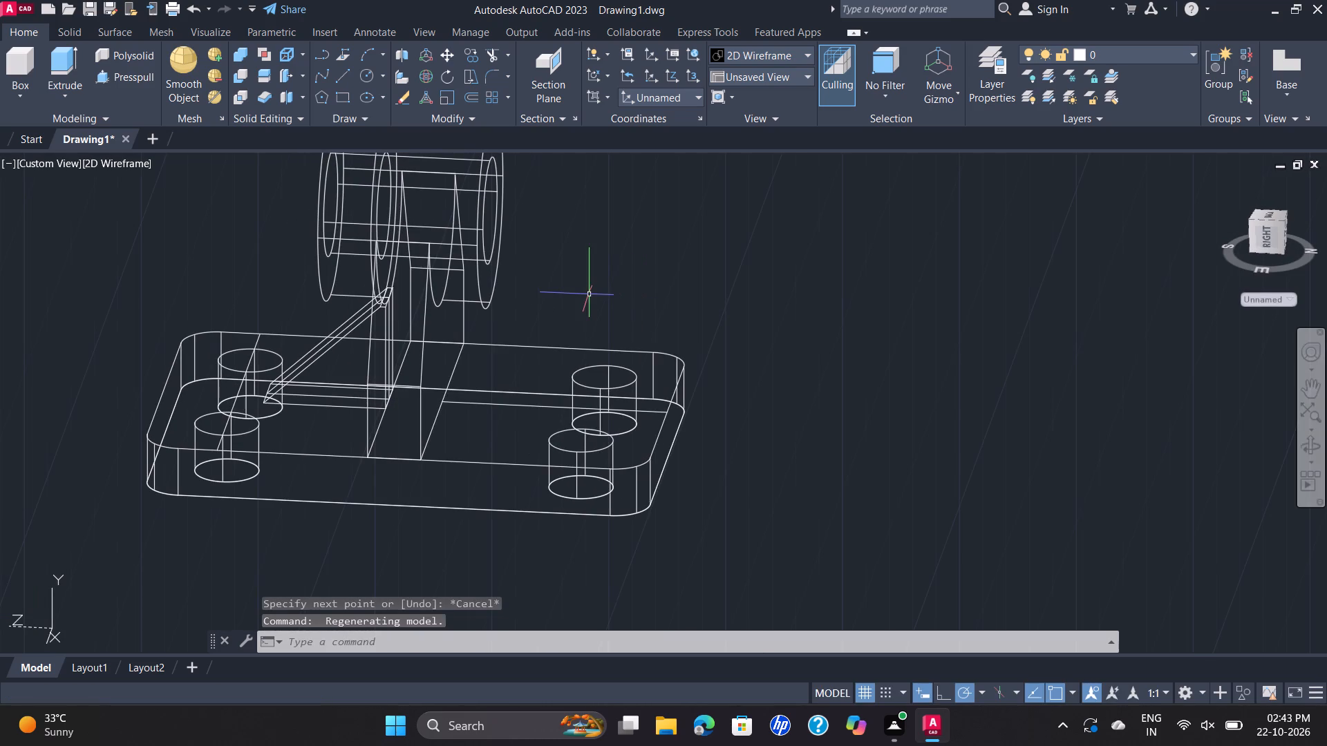
click(348, 78)
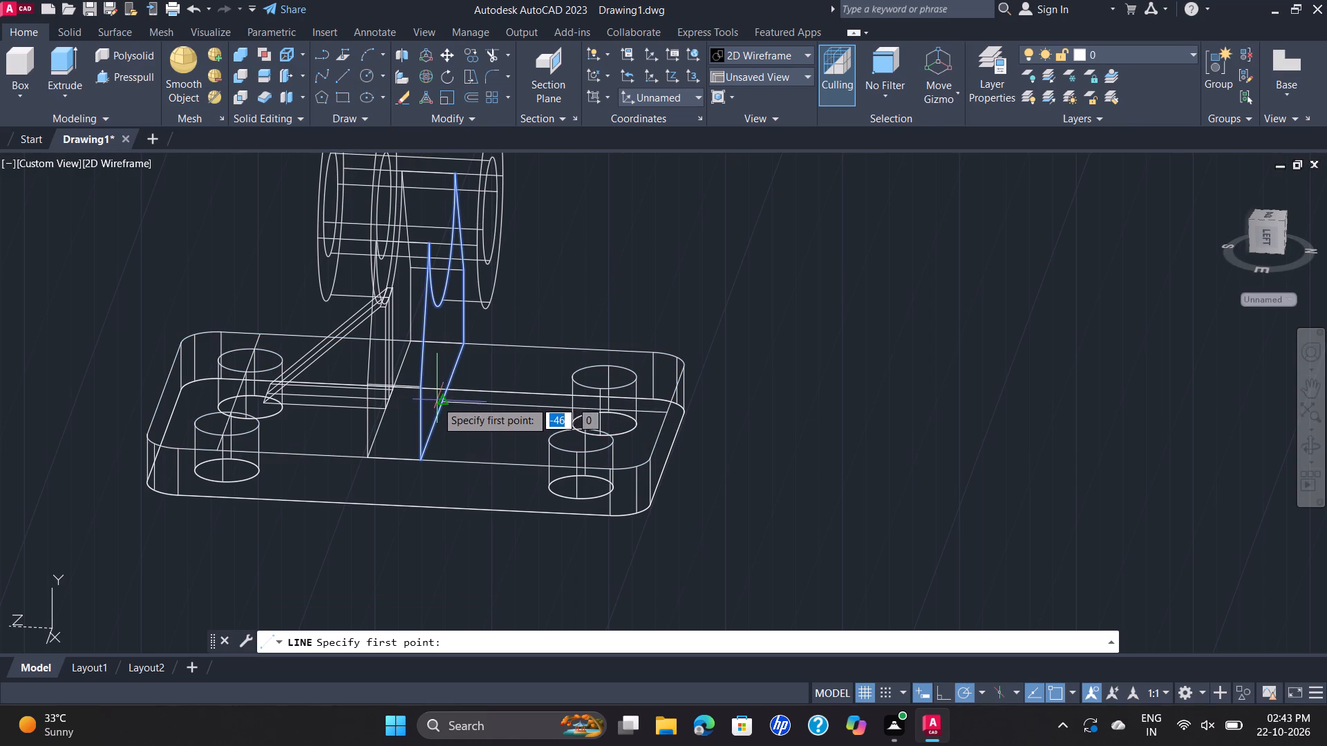
click(440, 403)
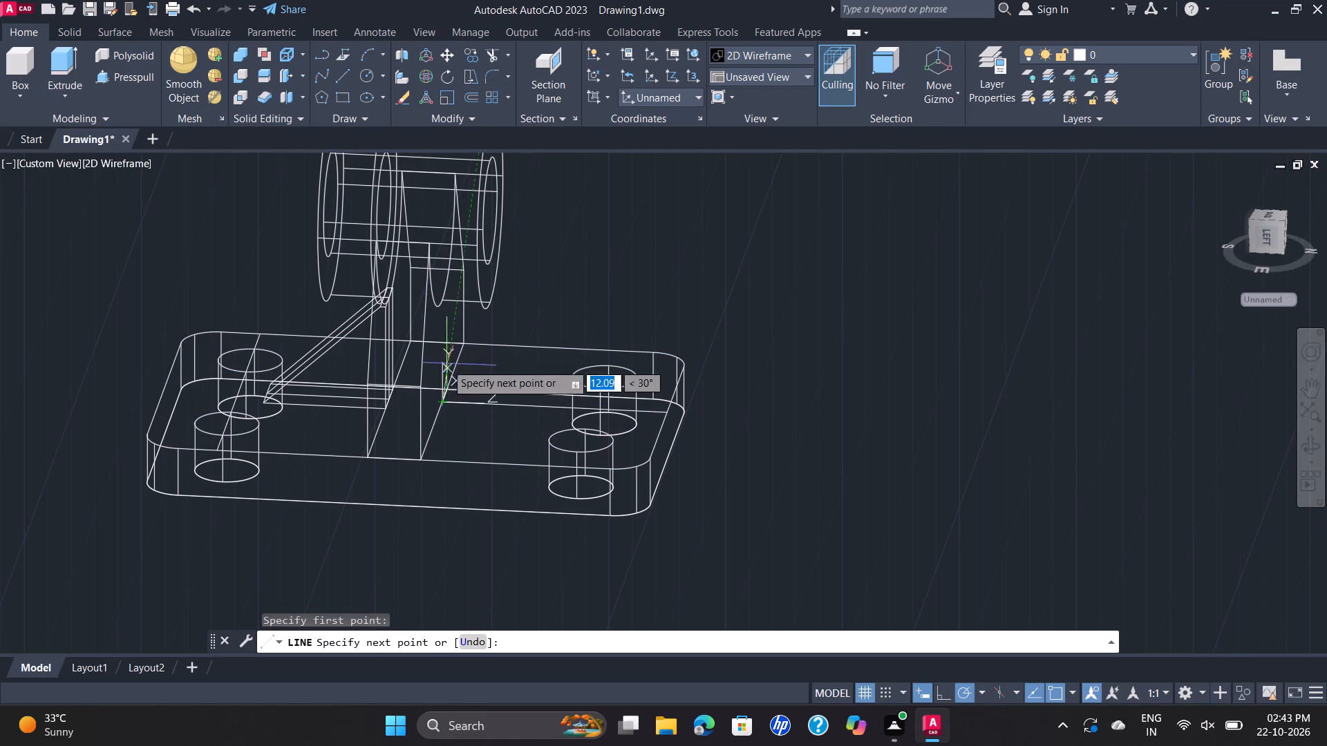
click(440, 303)
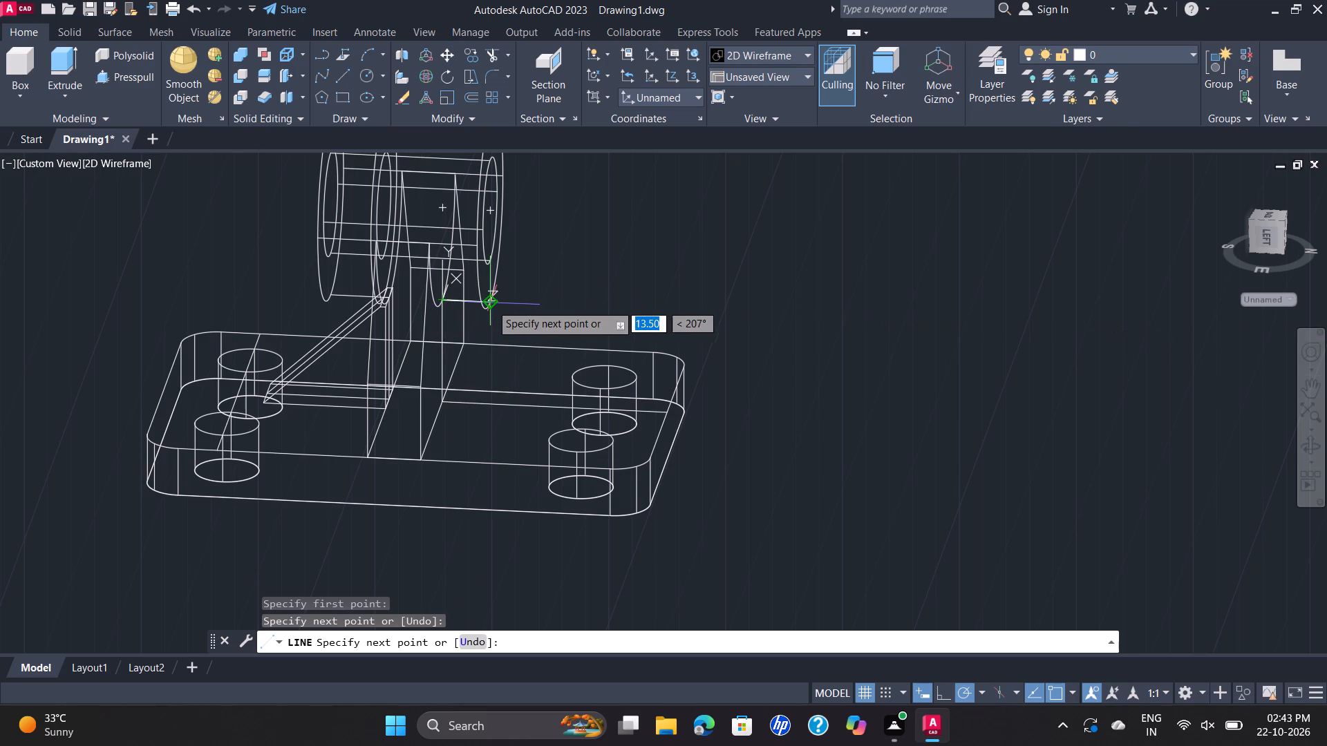
click(491, 304)
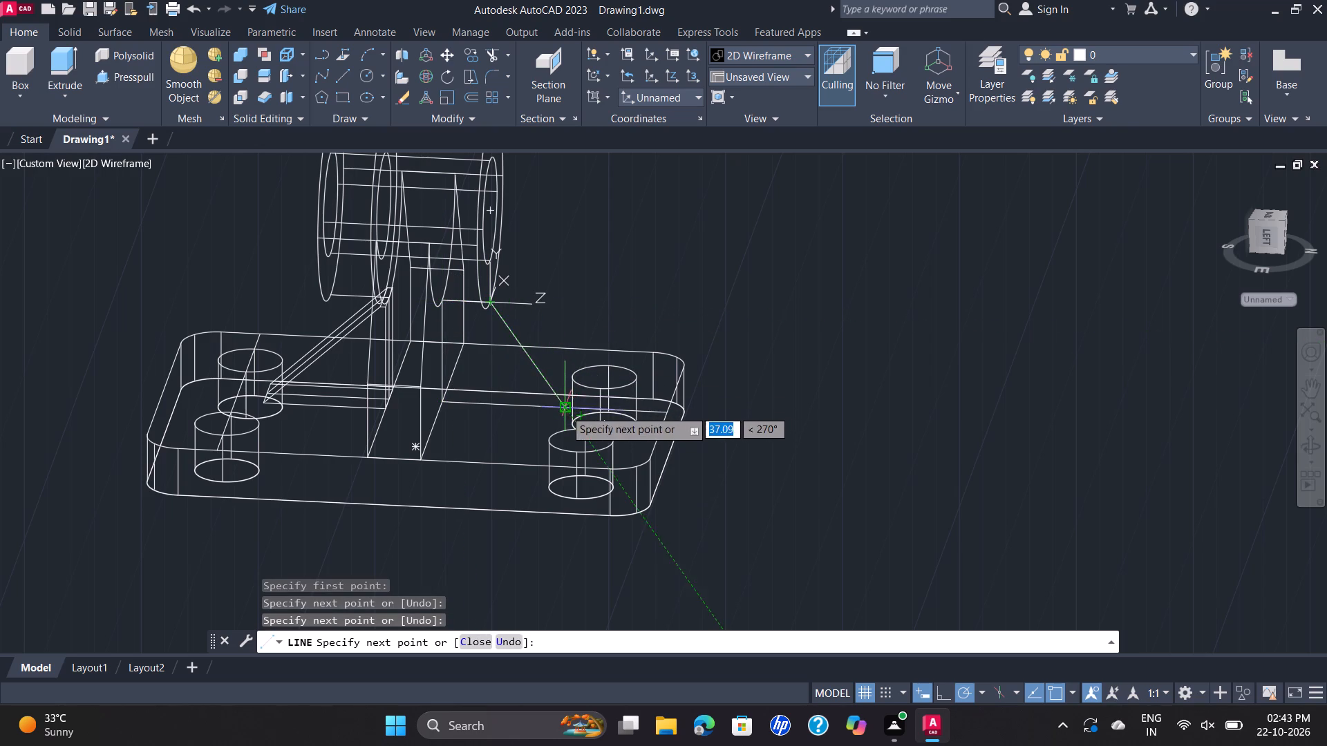
scroll(563, 411, up, 2)
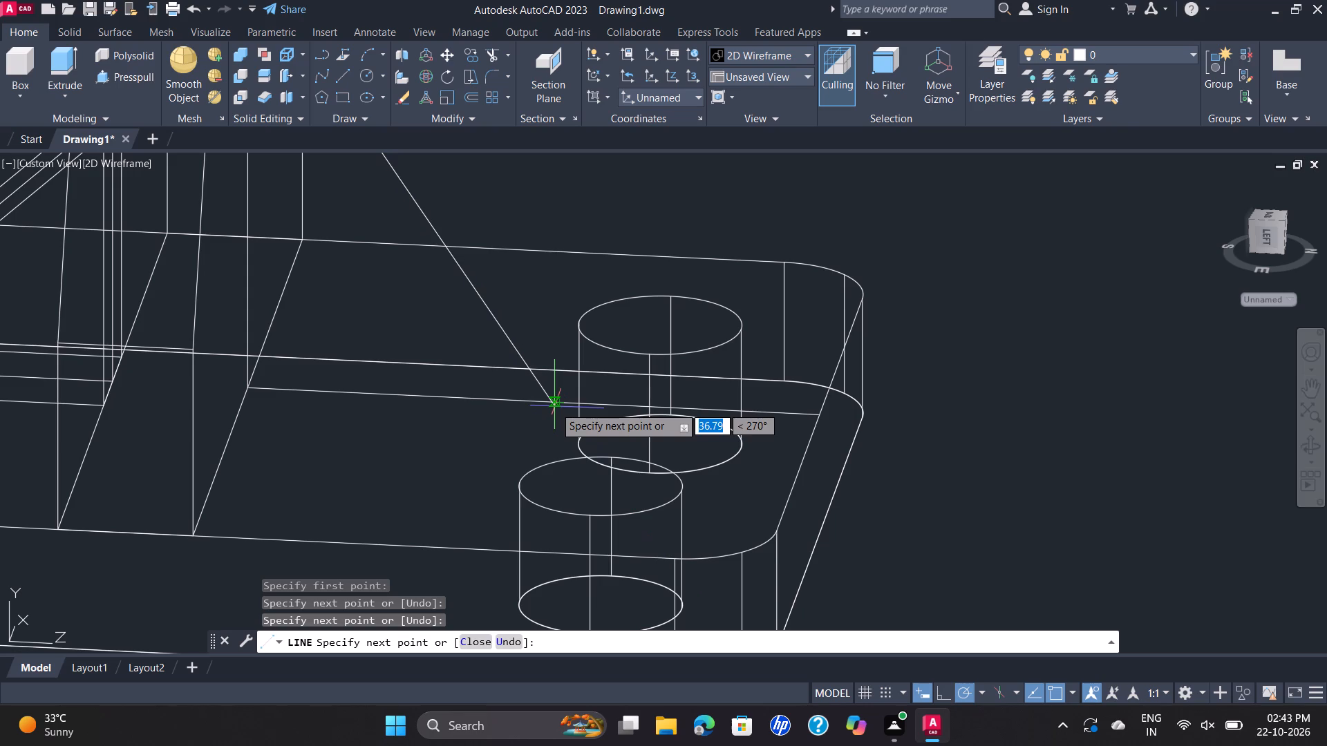
click(554, 403)
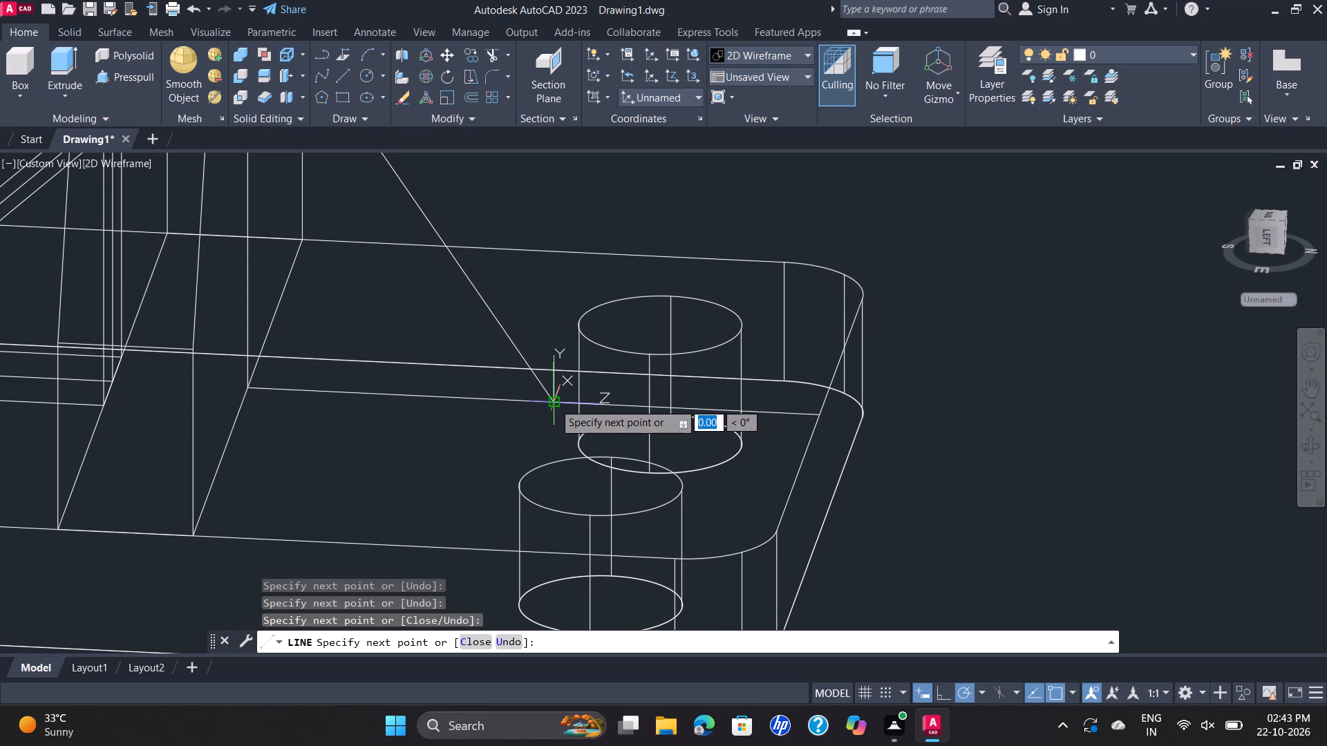
key(Escape)
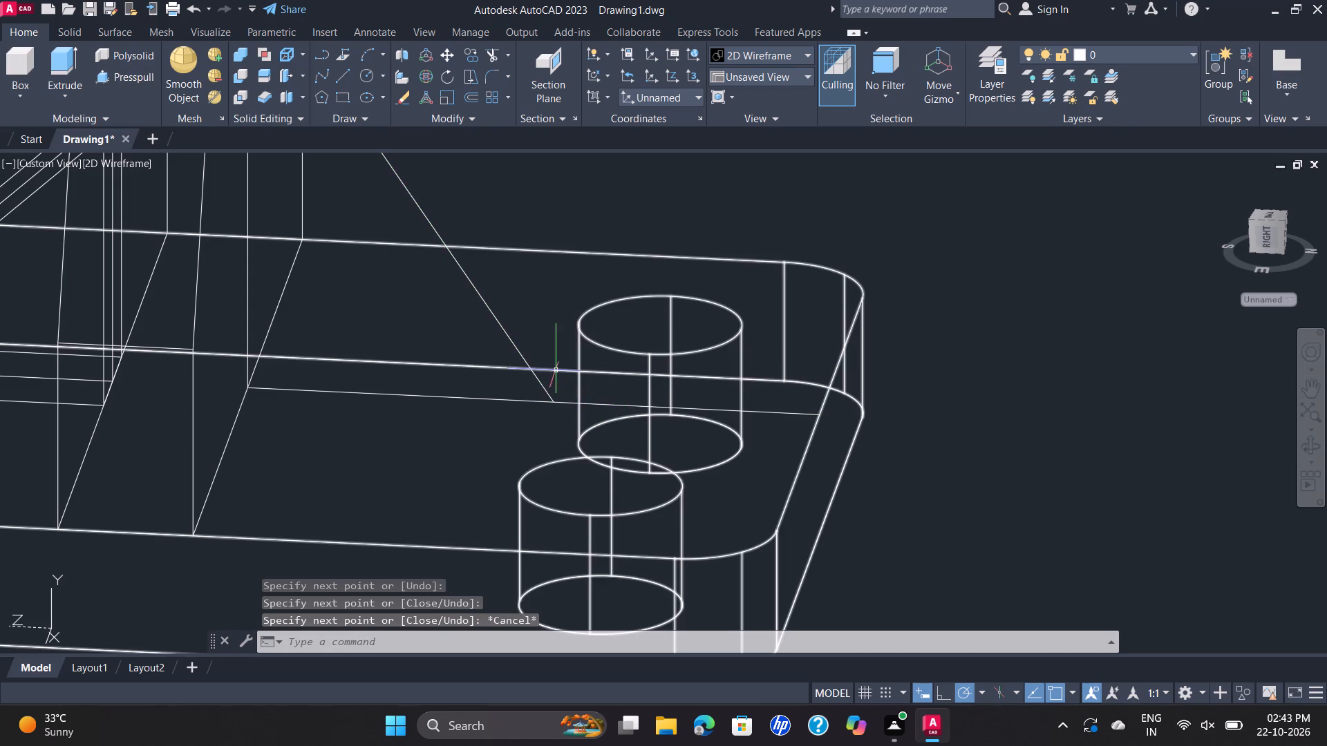
Trim the construction line on the base plate beyond the foot of the sloped line.
click(534, 376)
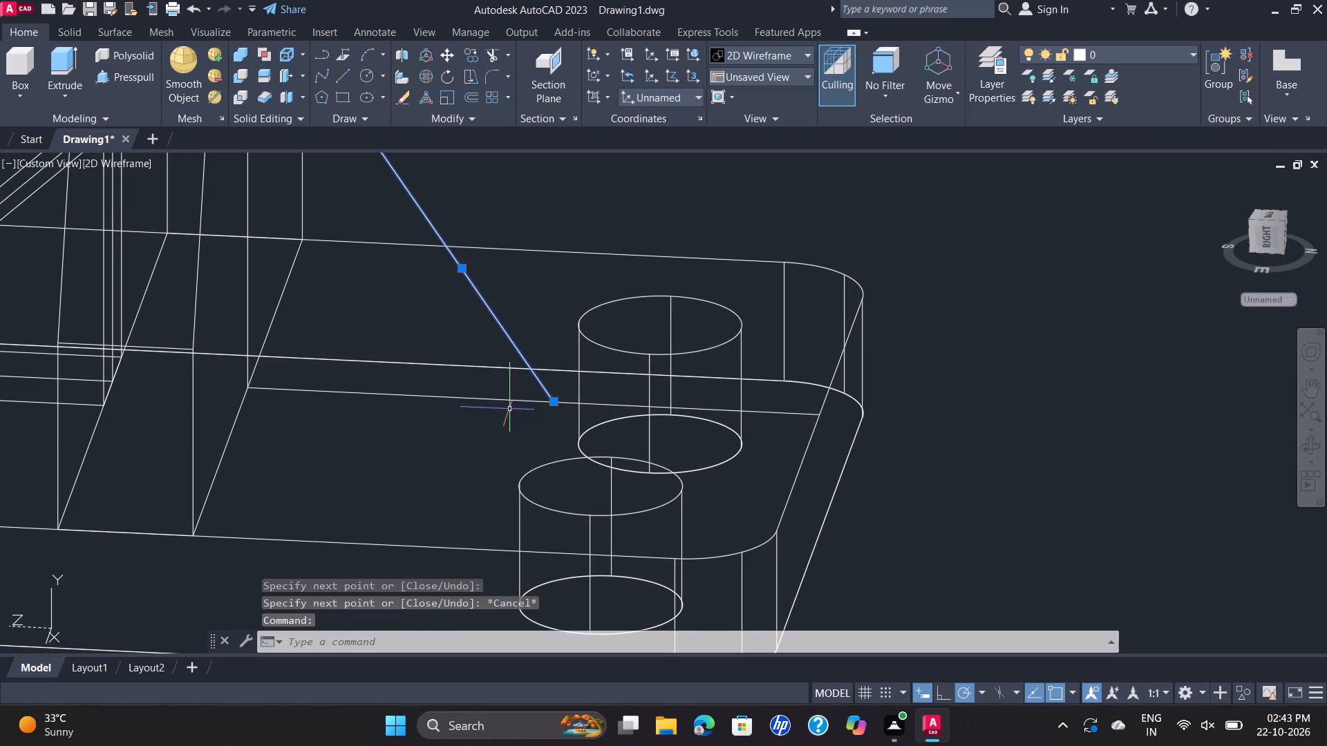
click(509, 400)
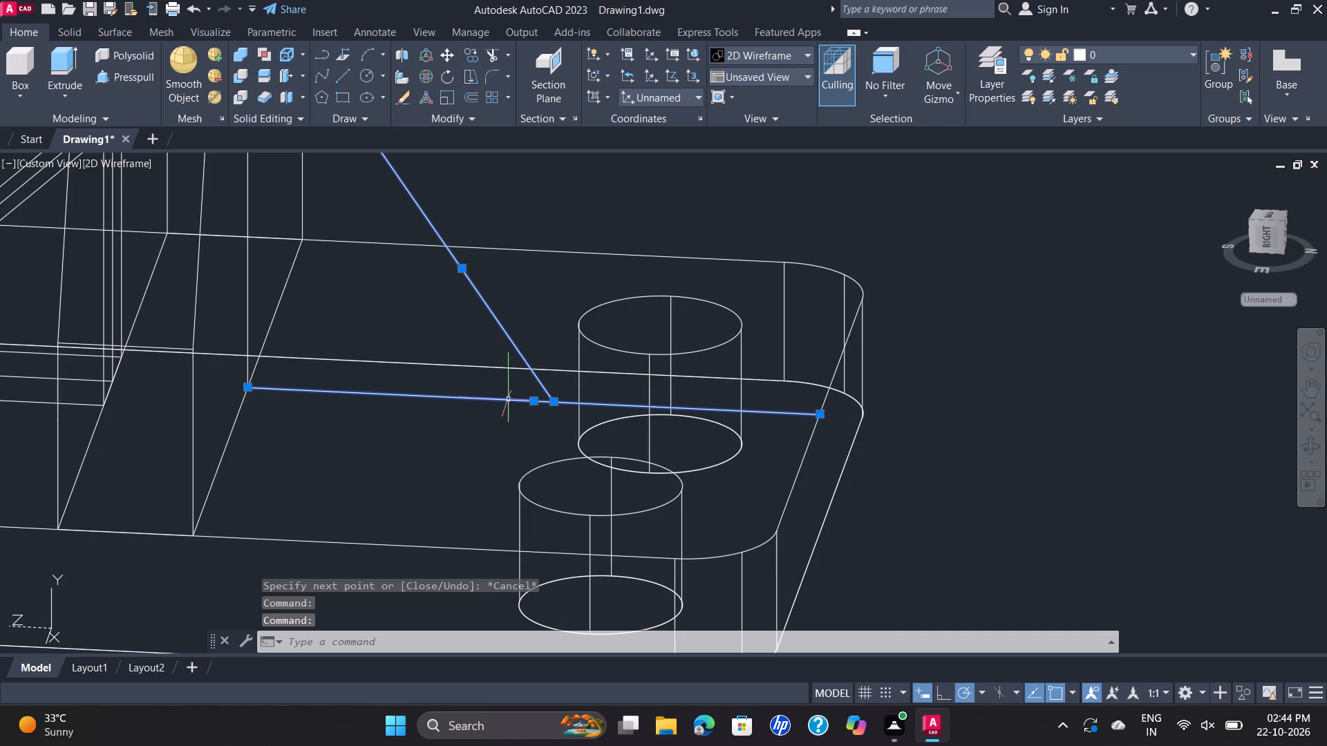
scroll(379, 354, down, 1)
key(Escape)
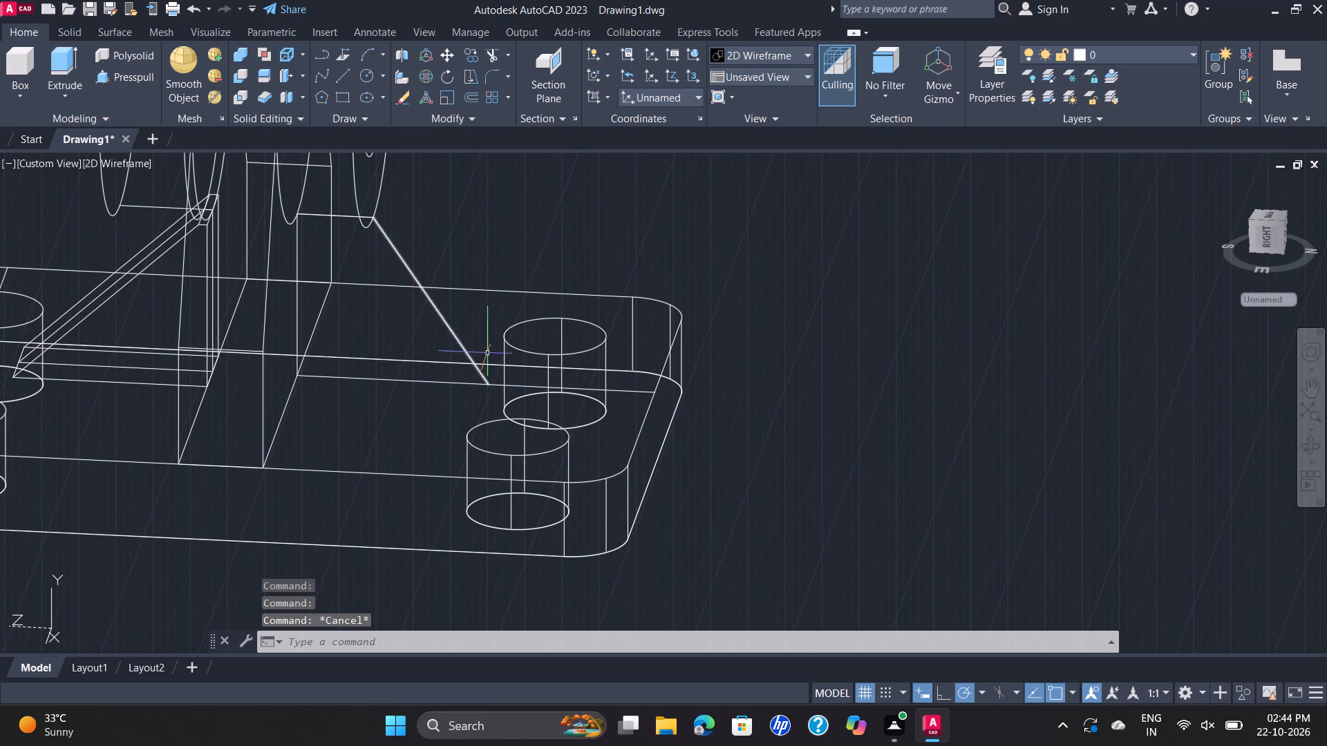
click(490, 59)
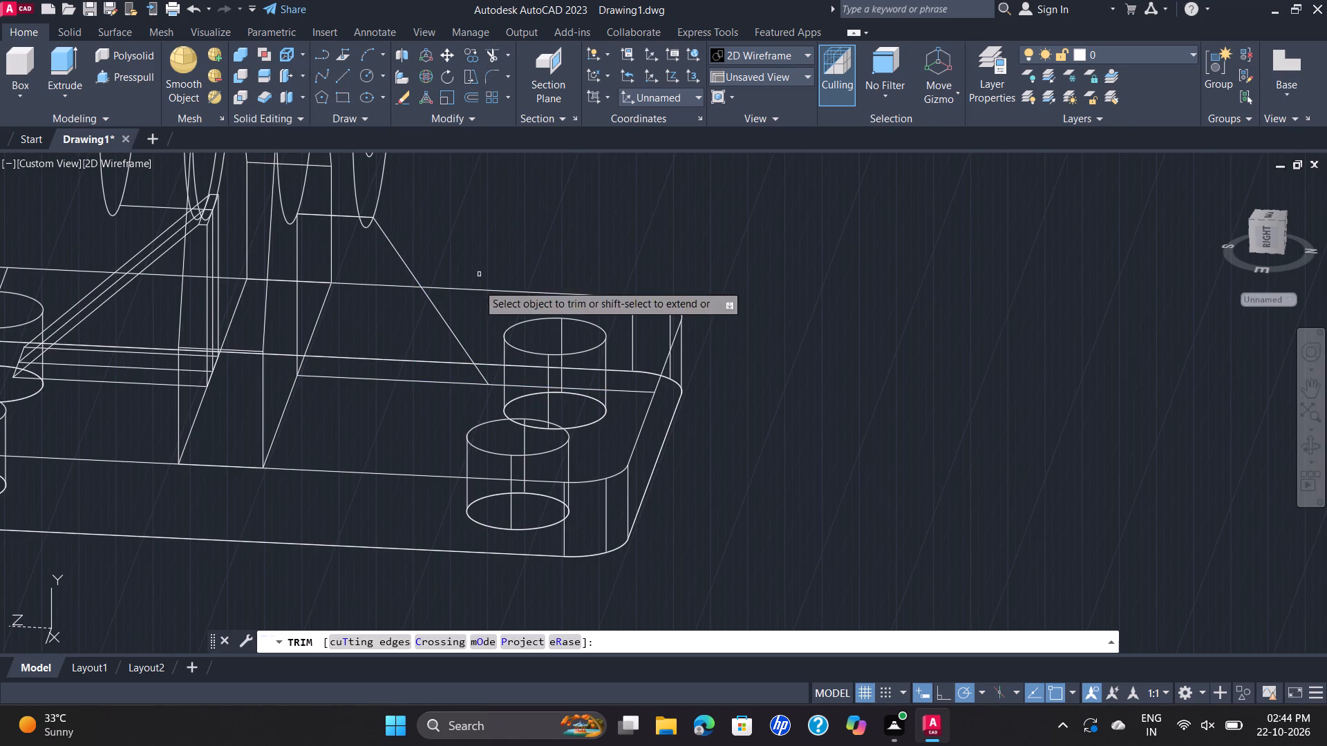
scroll(496, 376, up, 1)
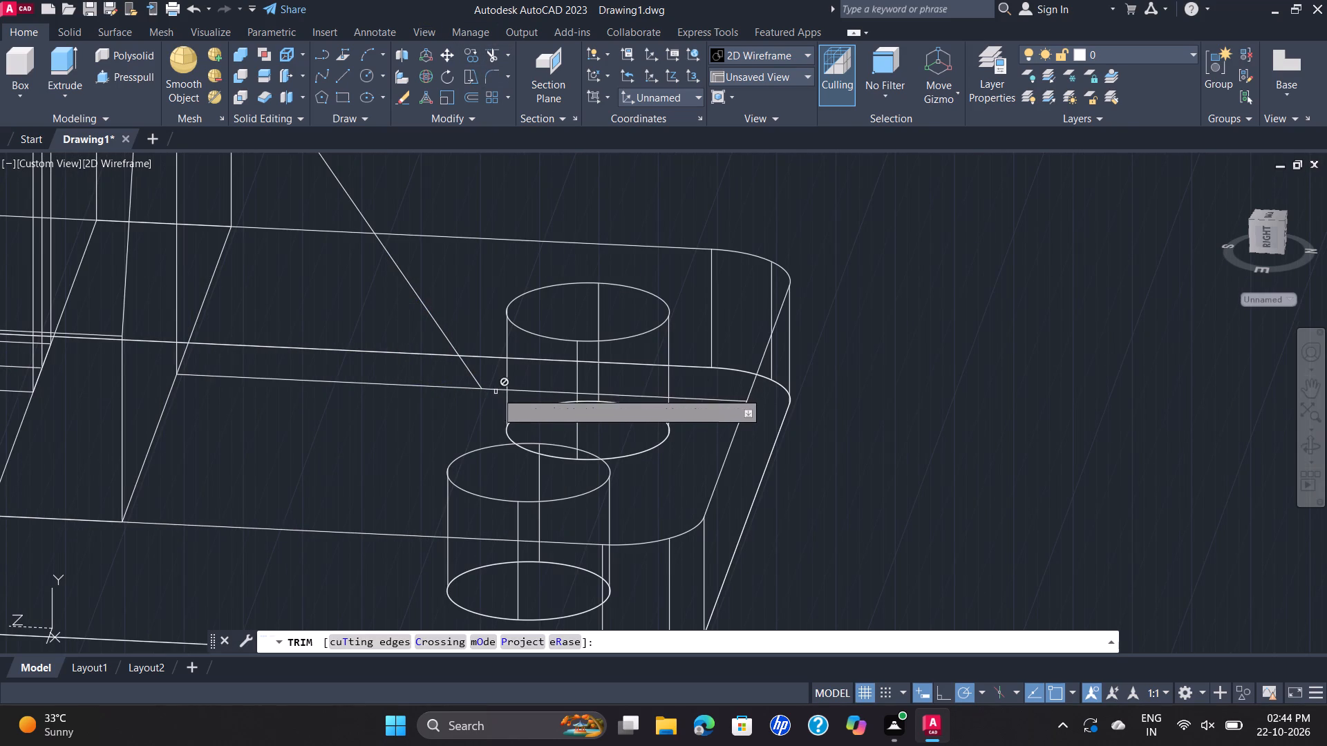
scroll(496, 392, up, 7)
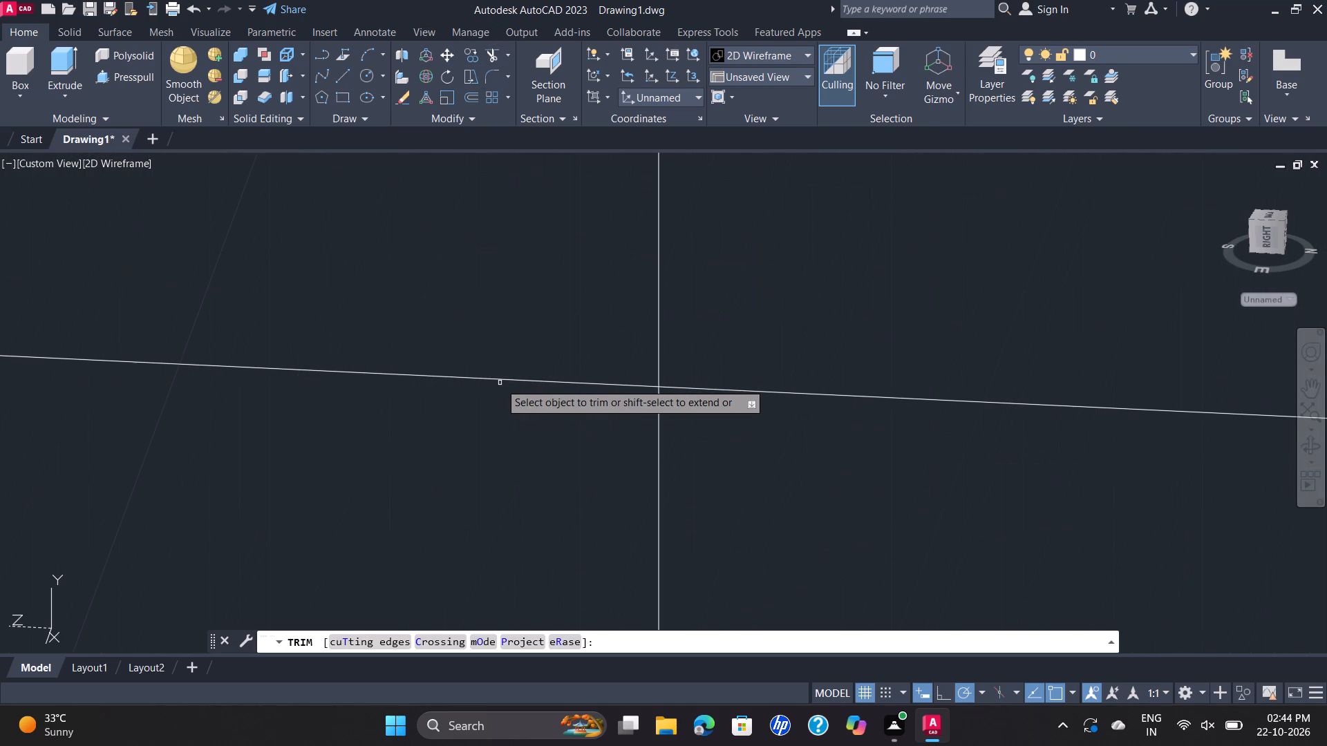
scroll(501, 379, down, 1)
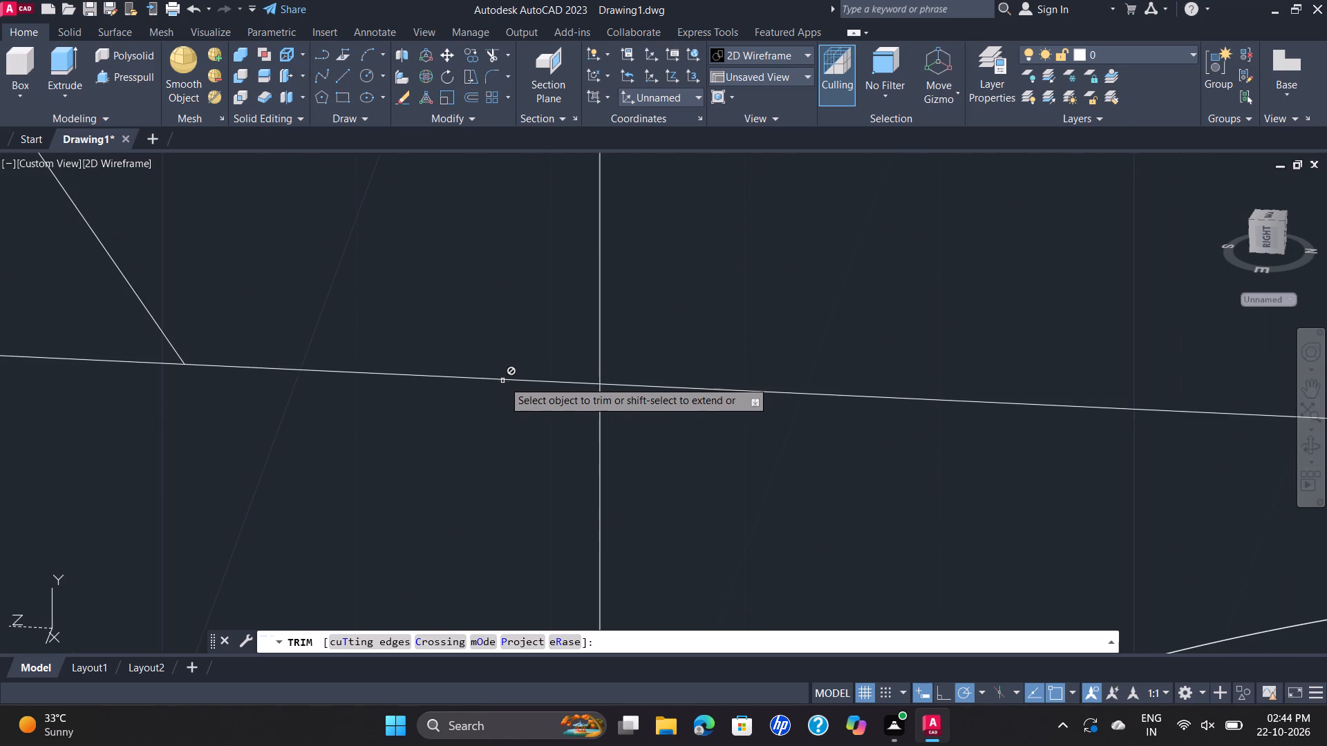
scroll(503, 381, up, 2)
click(505, 379)
scroll(505, 379, down, 4)
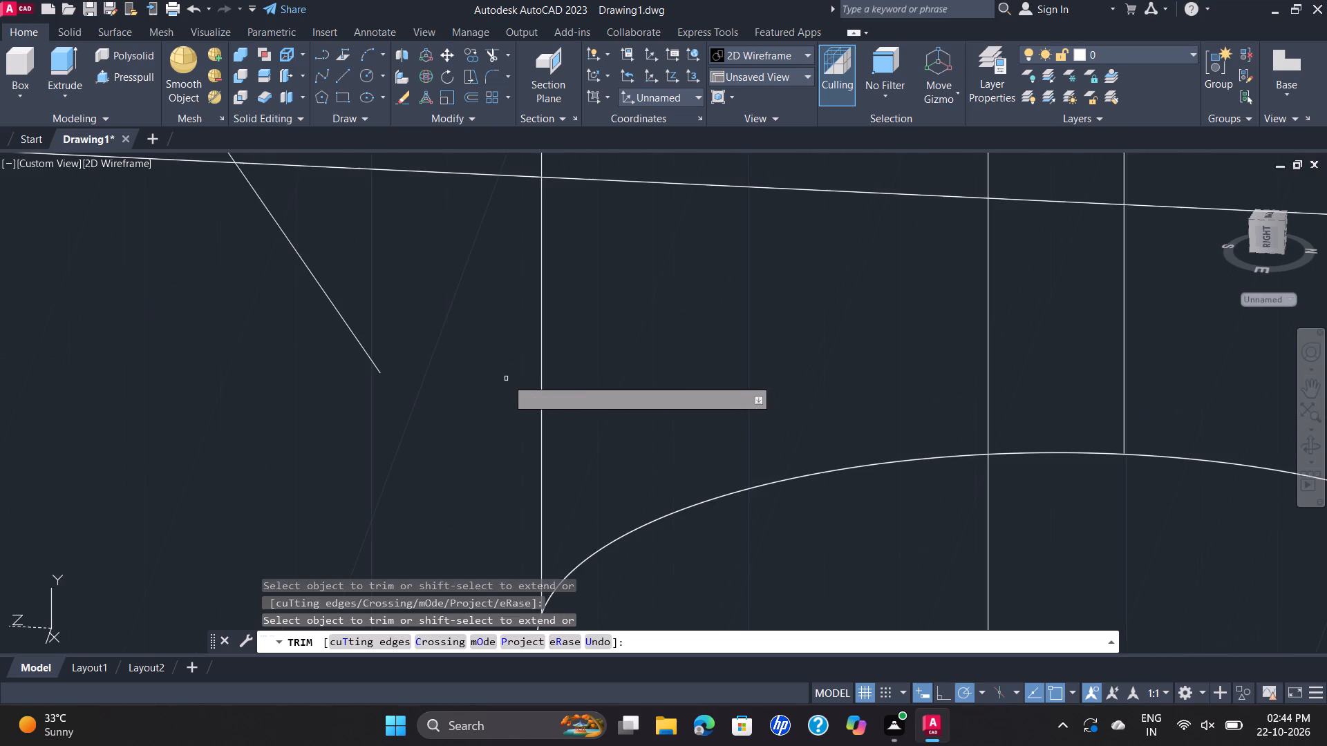
scroll(507, 379, down, 4)
key(Escape)
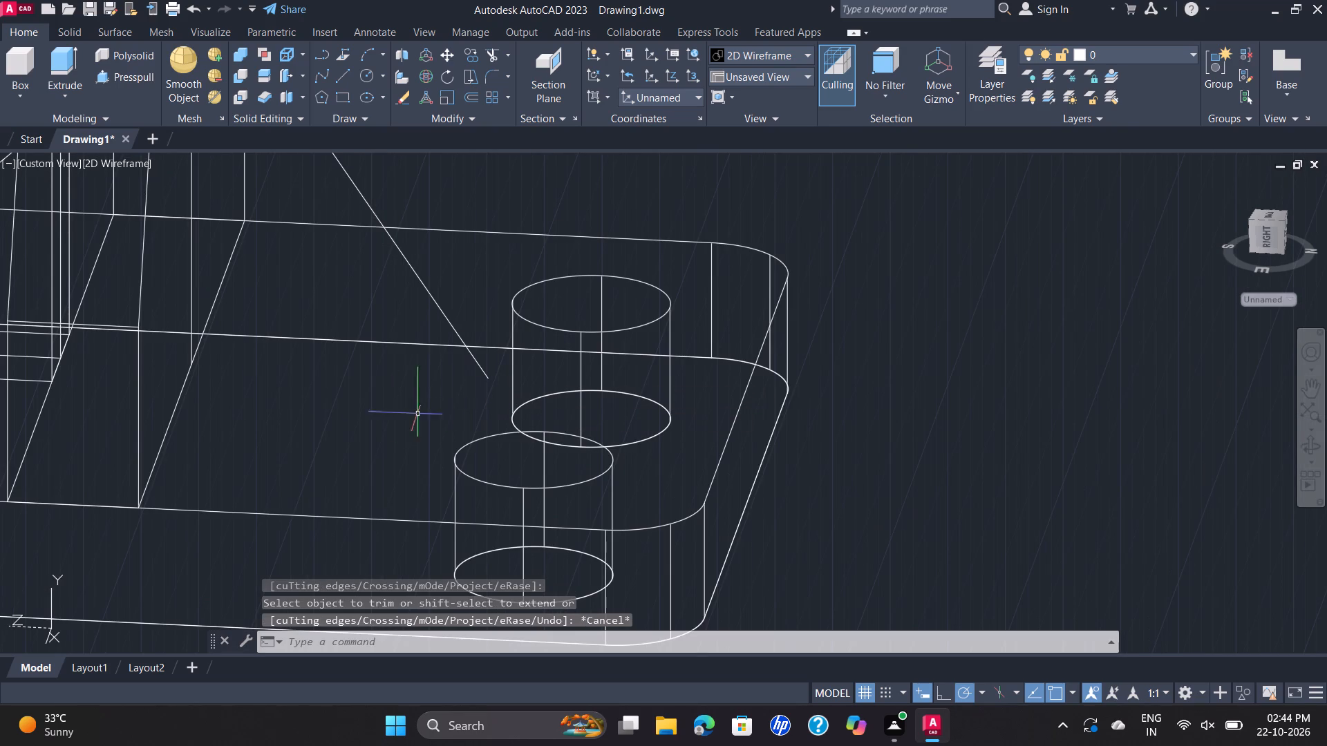
Close the gusset profile with a line from the foot of the sloped line to the rib's base midpoint.
click(346, 80)
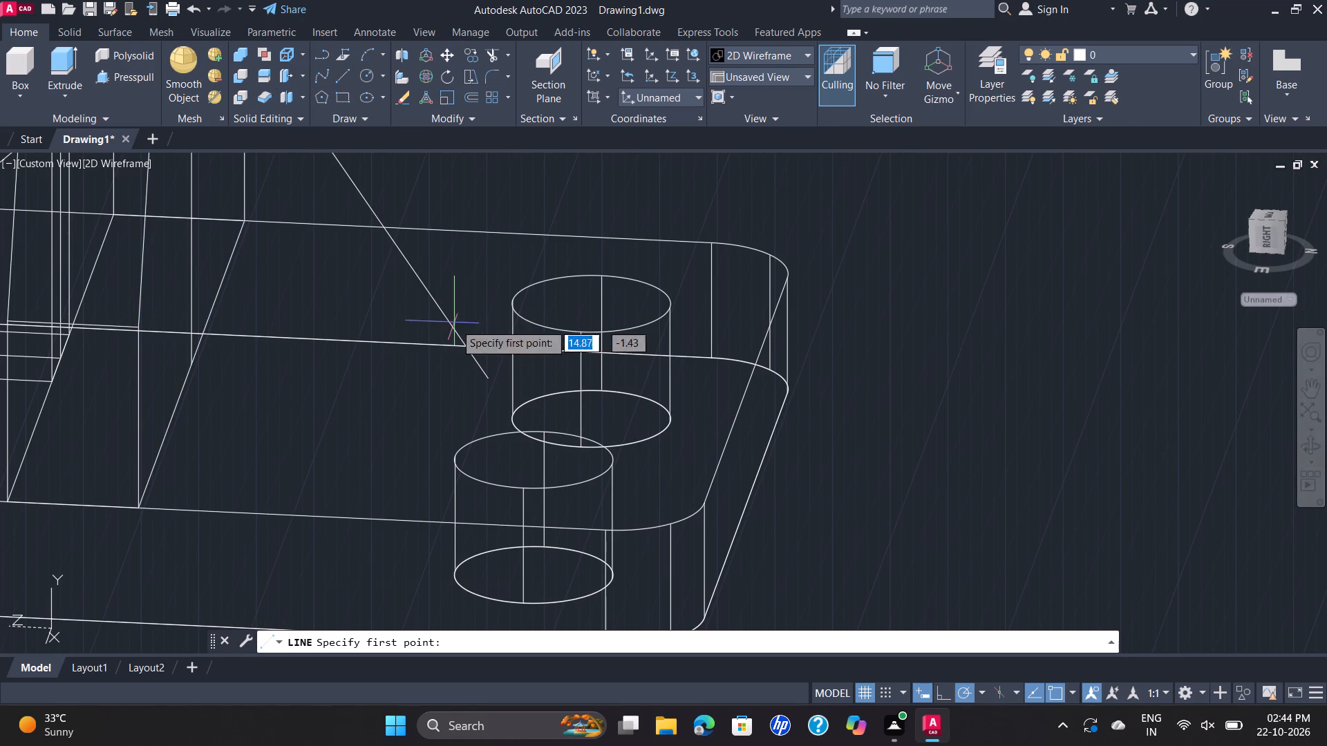
click(487, 374)
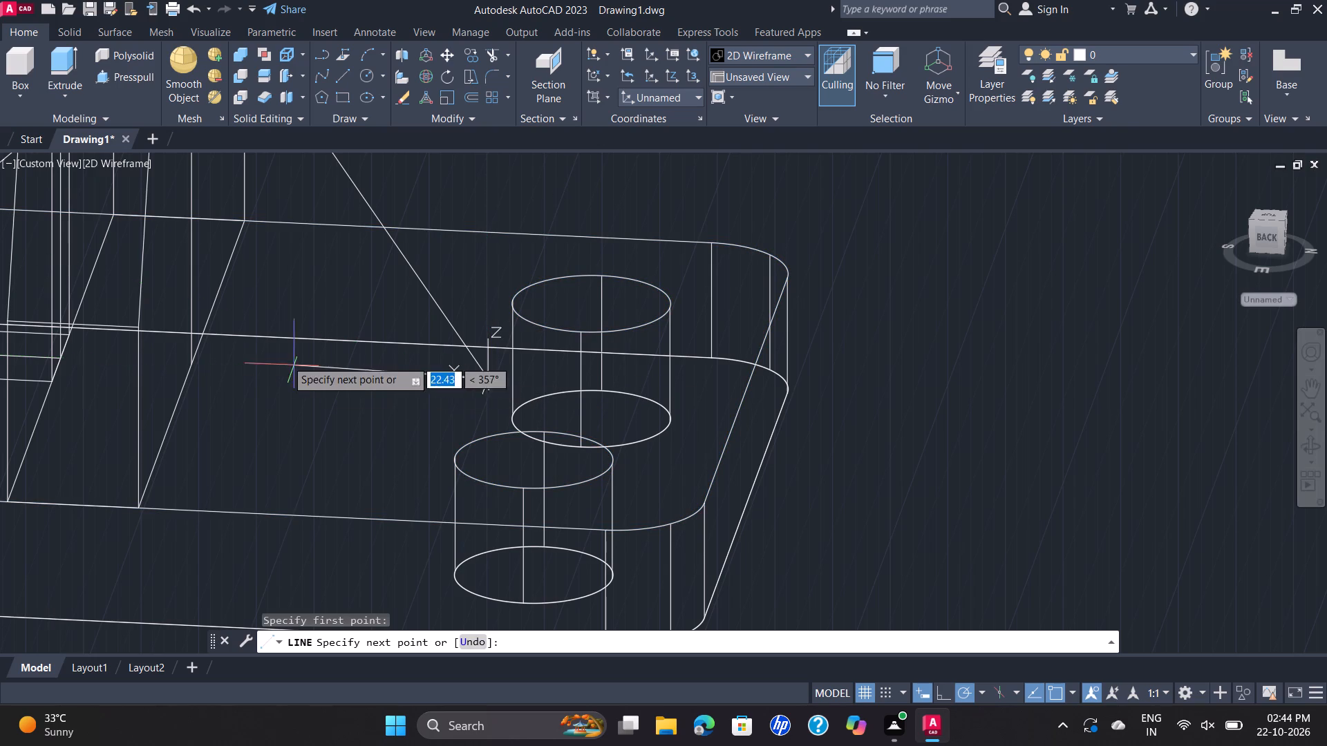
click(193, 361)
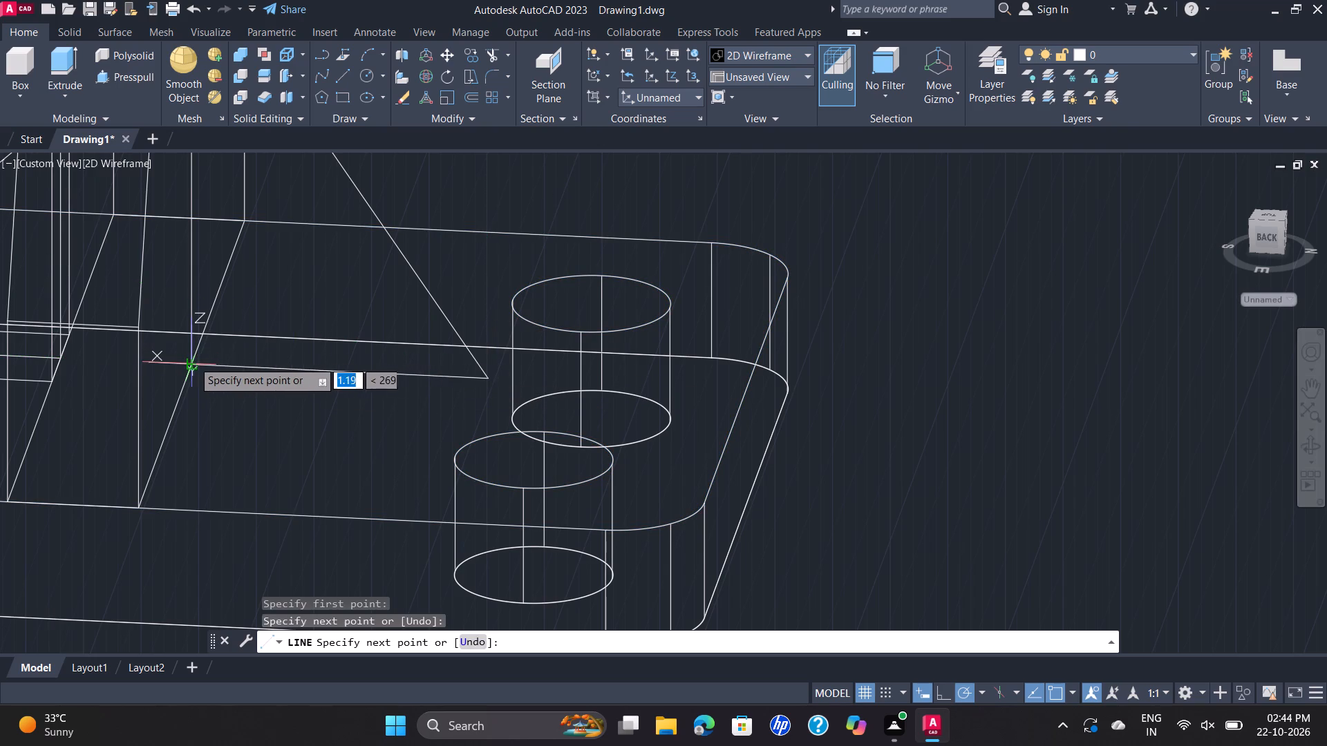
key(Escape)
Join the four gusset profile lines beside the rib into a single polyline.
scroll(349, 269, down, 1)
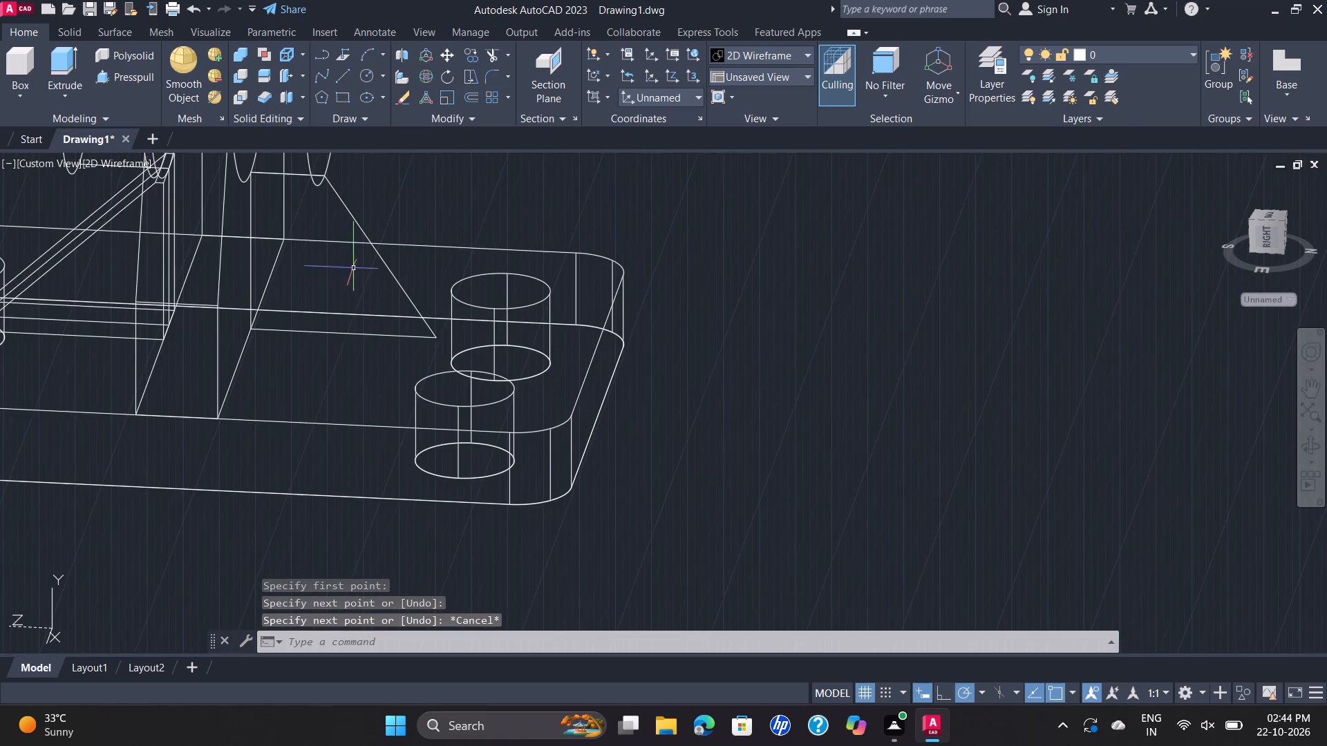
scroll(362, 235, down, 1)
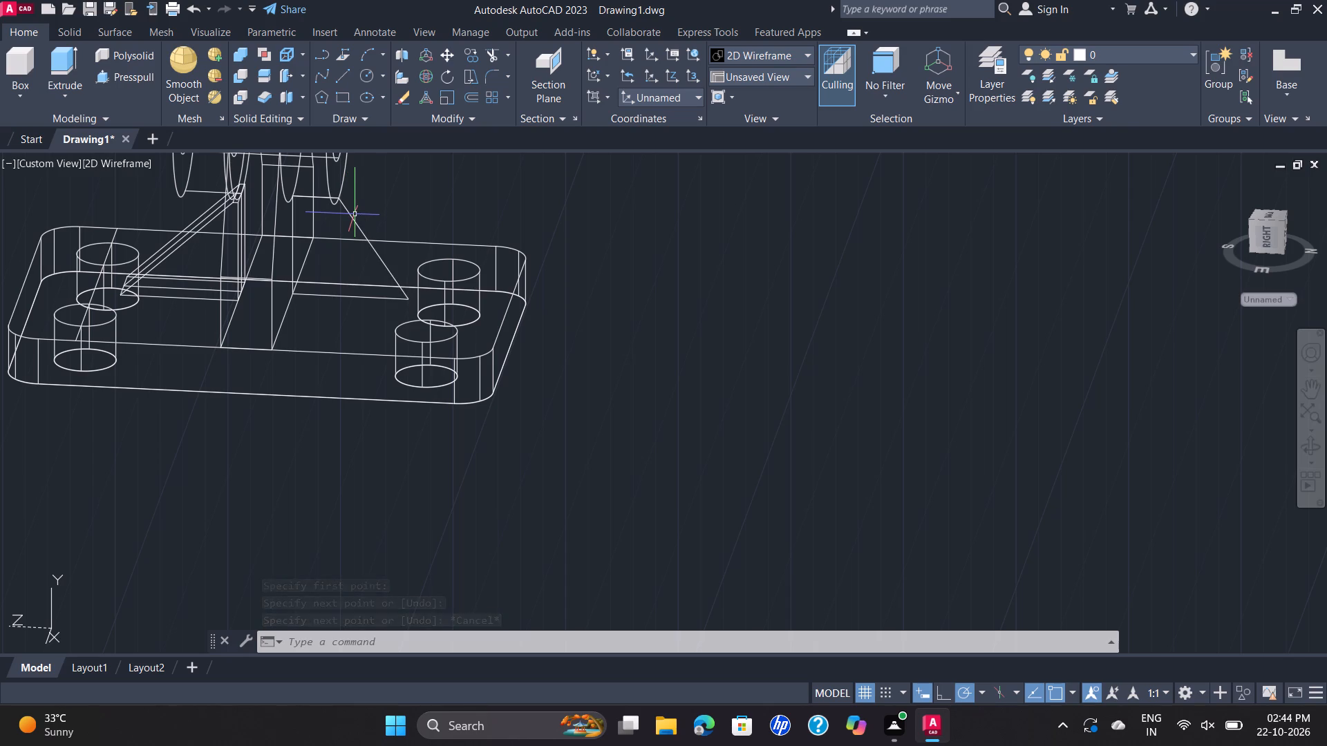
click(355, 218)
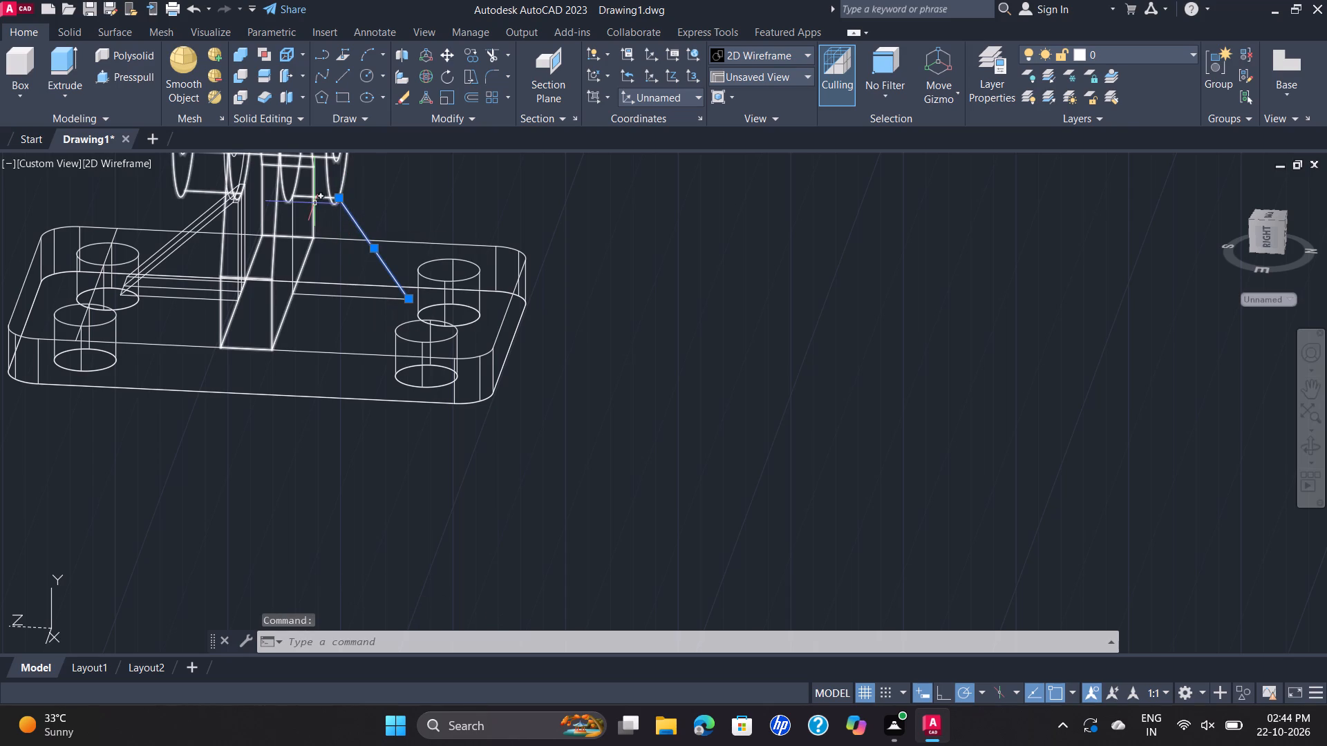
click(313, 198)
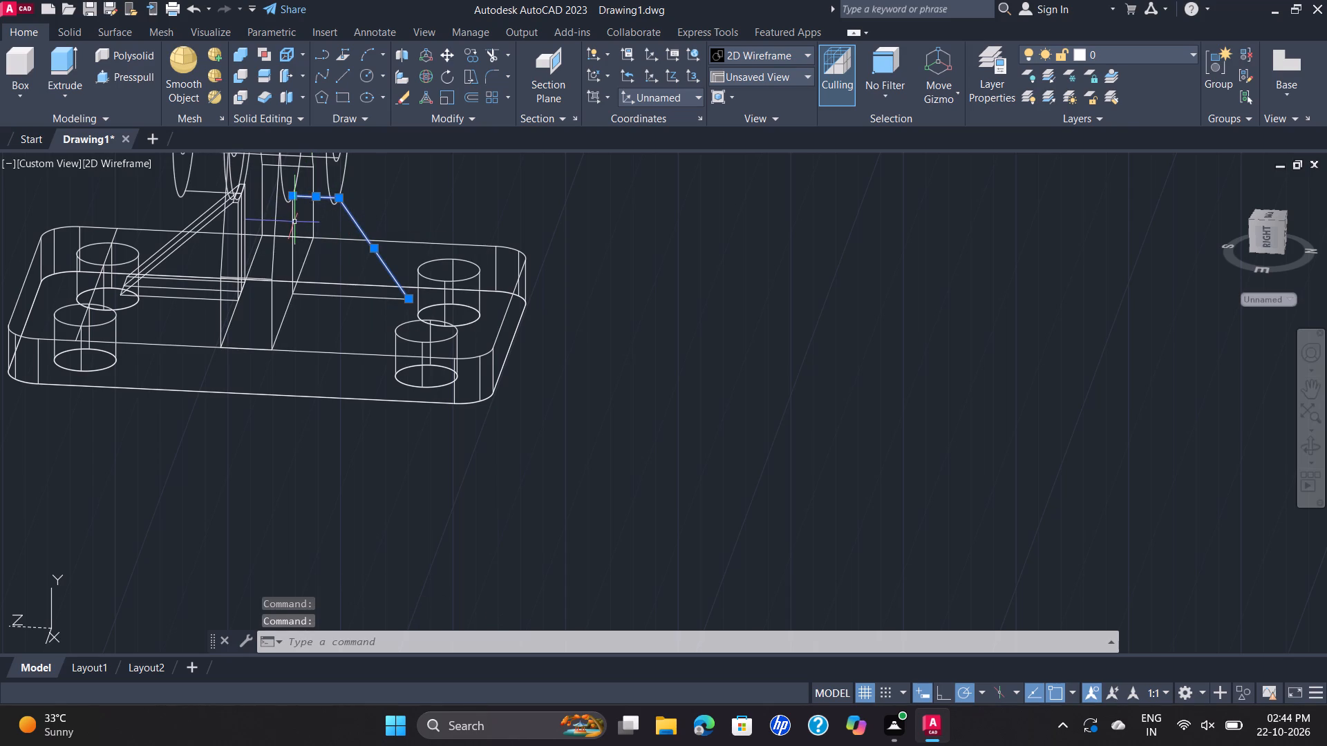
click(293, 222)
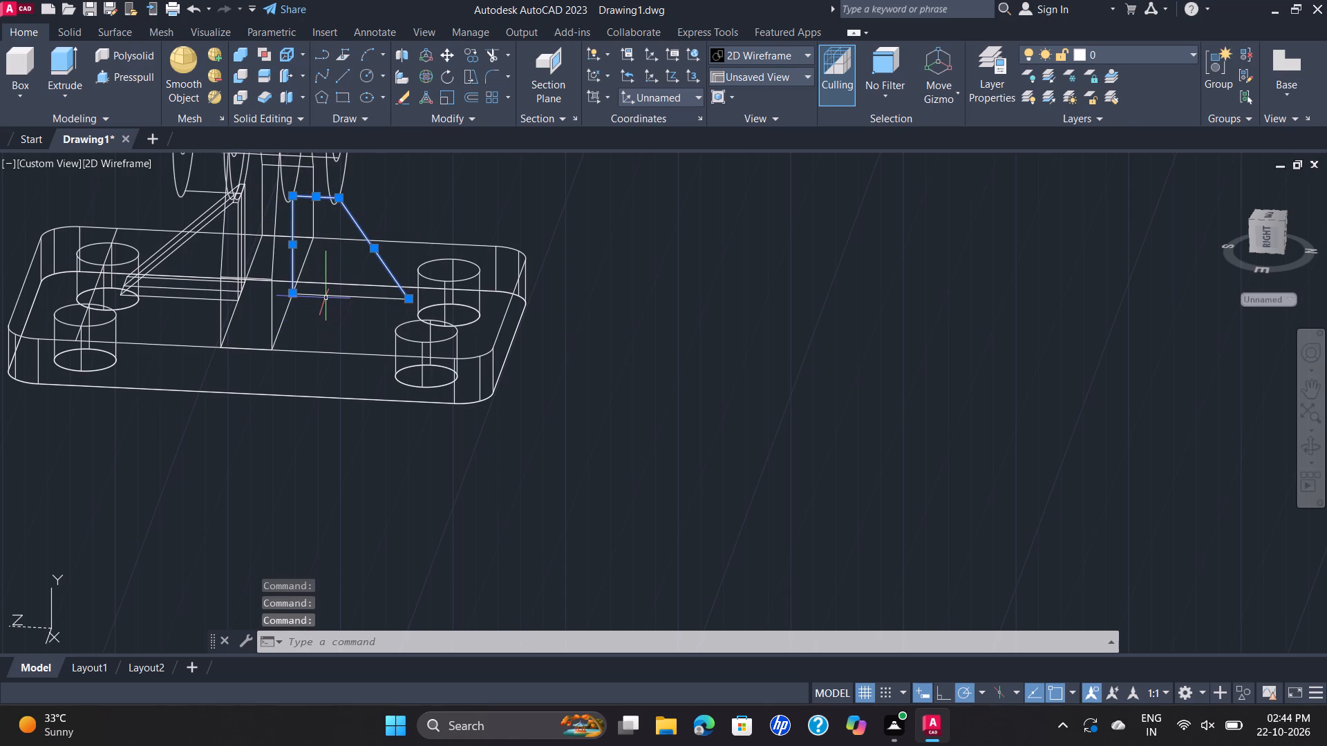
click(326, 298)
key(j)
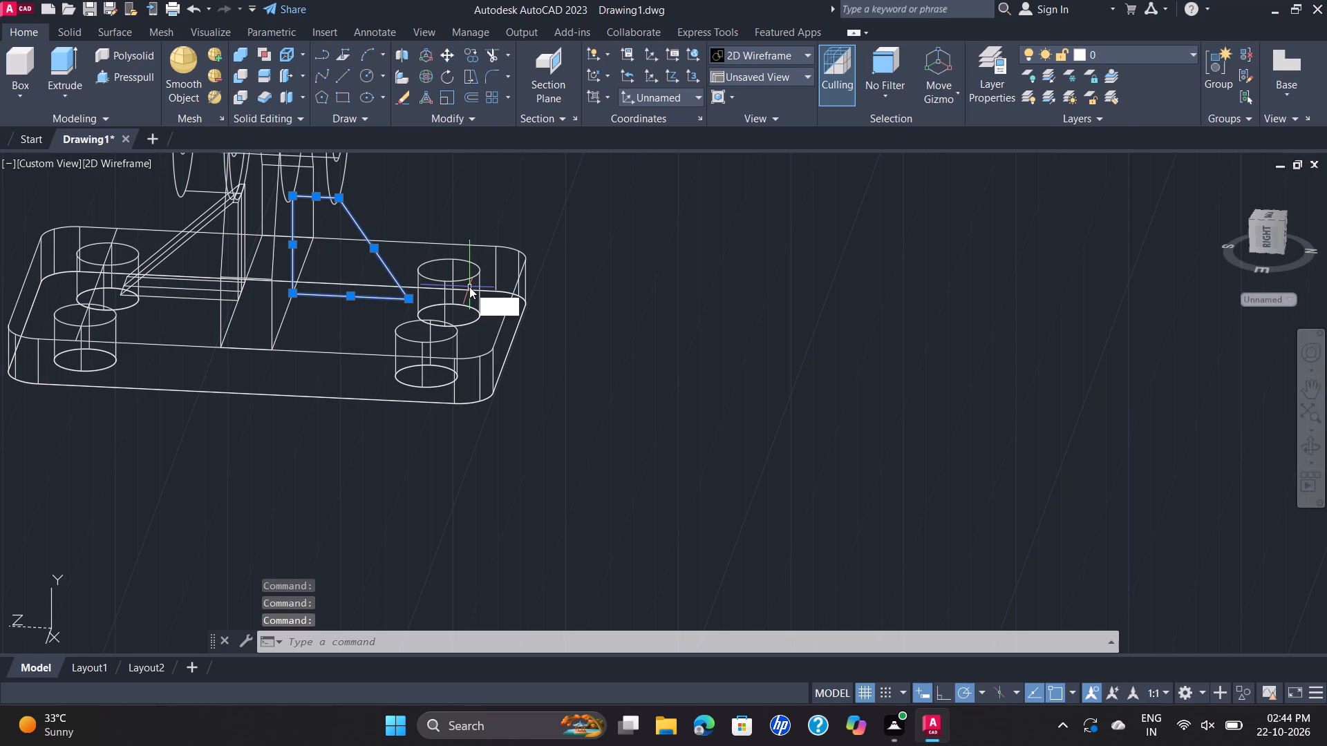
key(Return)
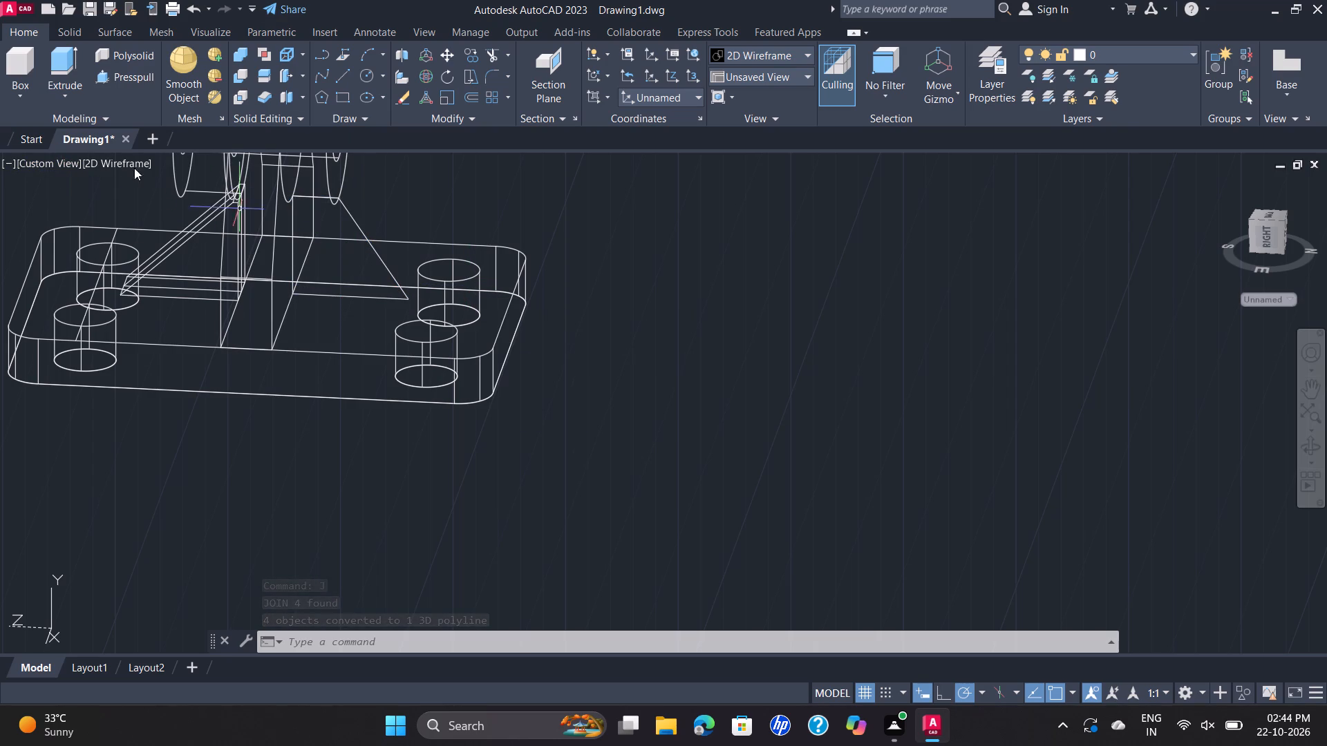
In SE Isometric view, move the joined gusset profile by its upper rib-side corner to the empty space beside the base plate.
click(57, 159)
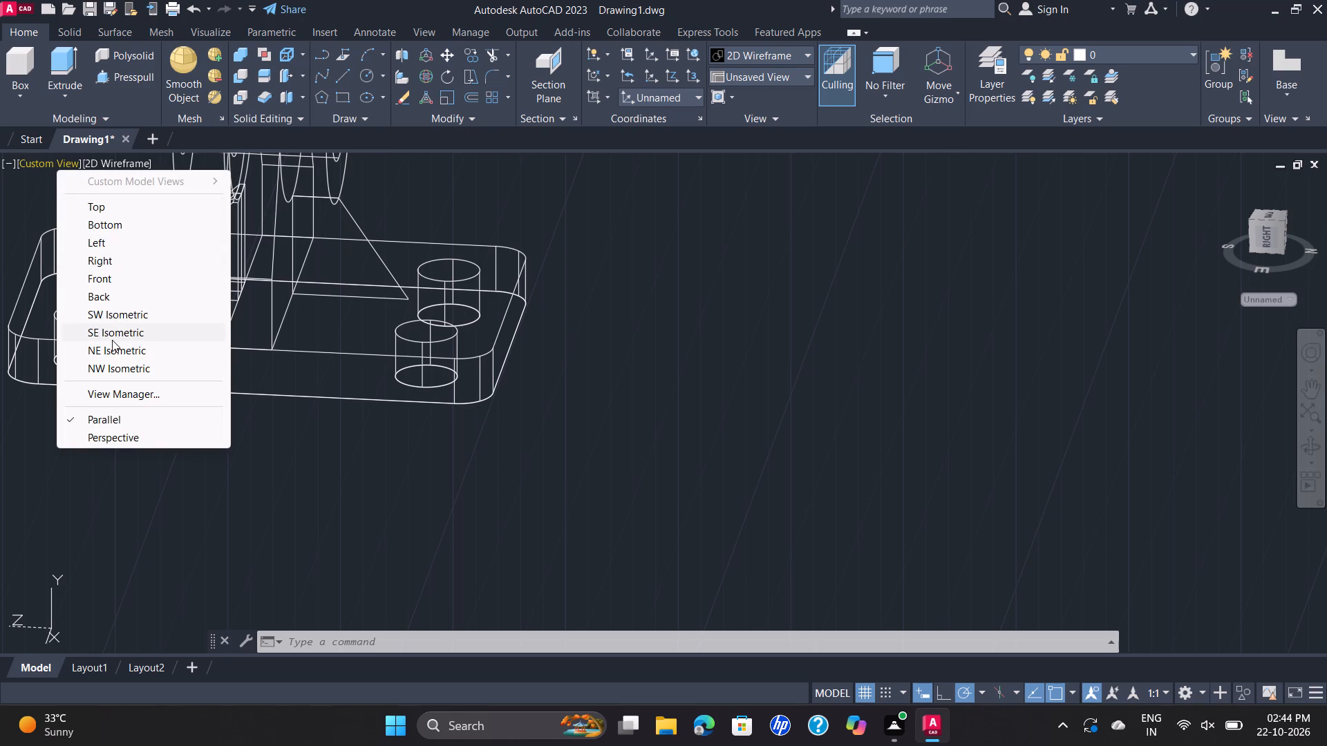
click(109, 330)
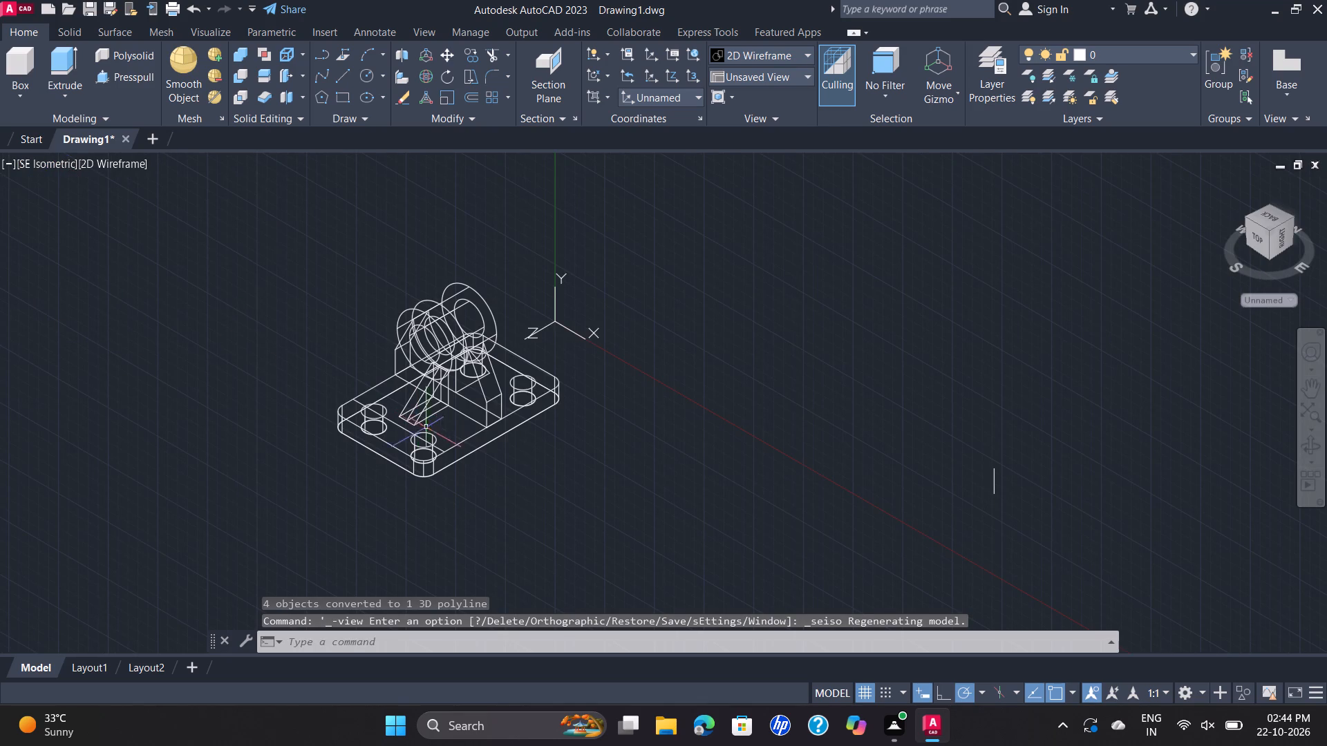
scroll(490, 383, up, 4)
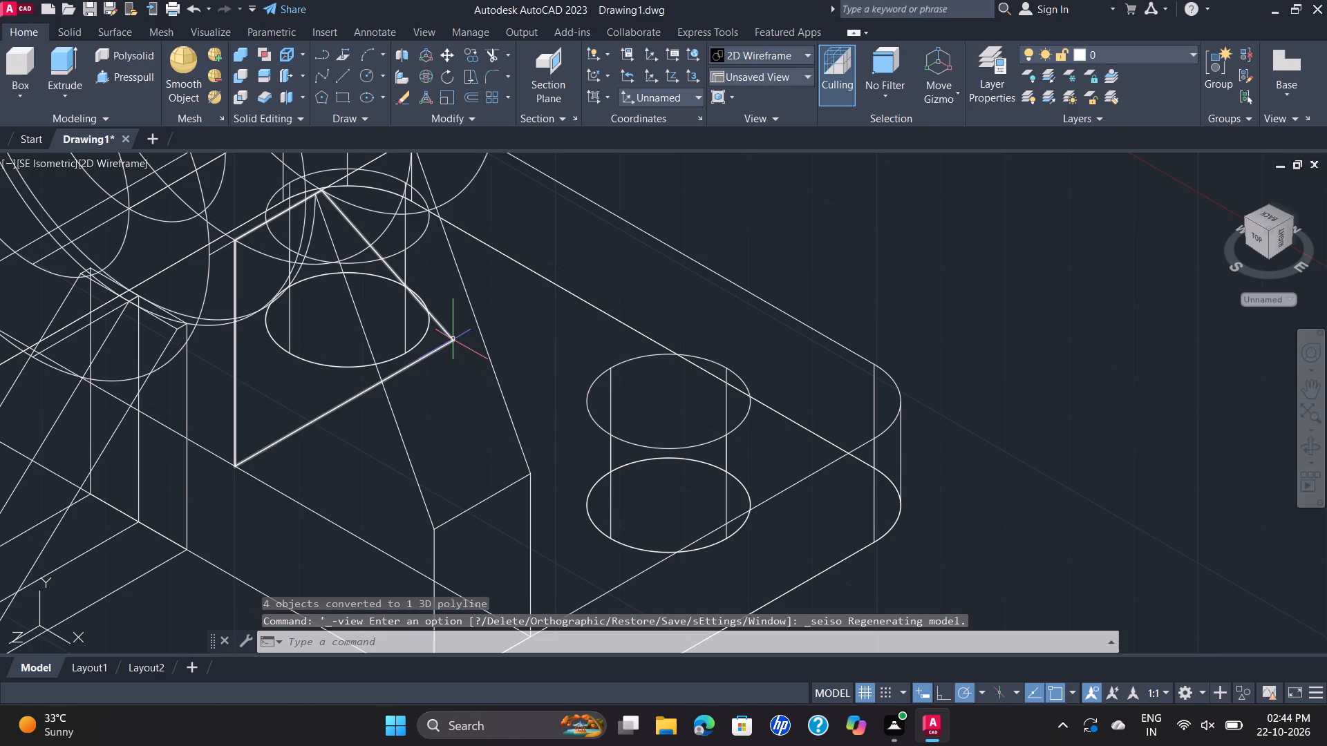
click(453, 339)
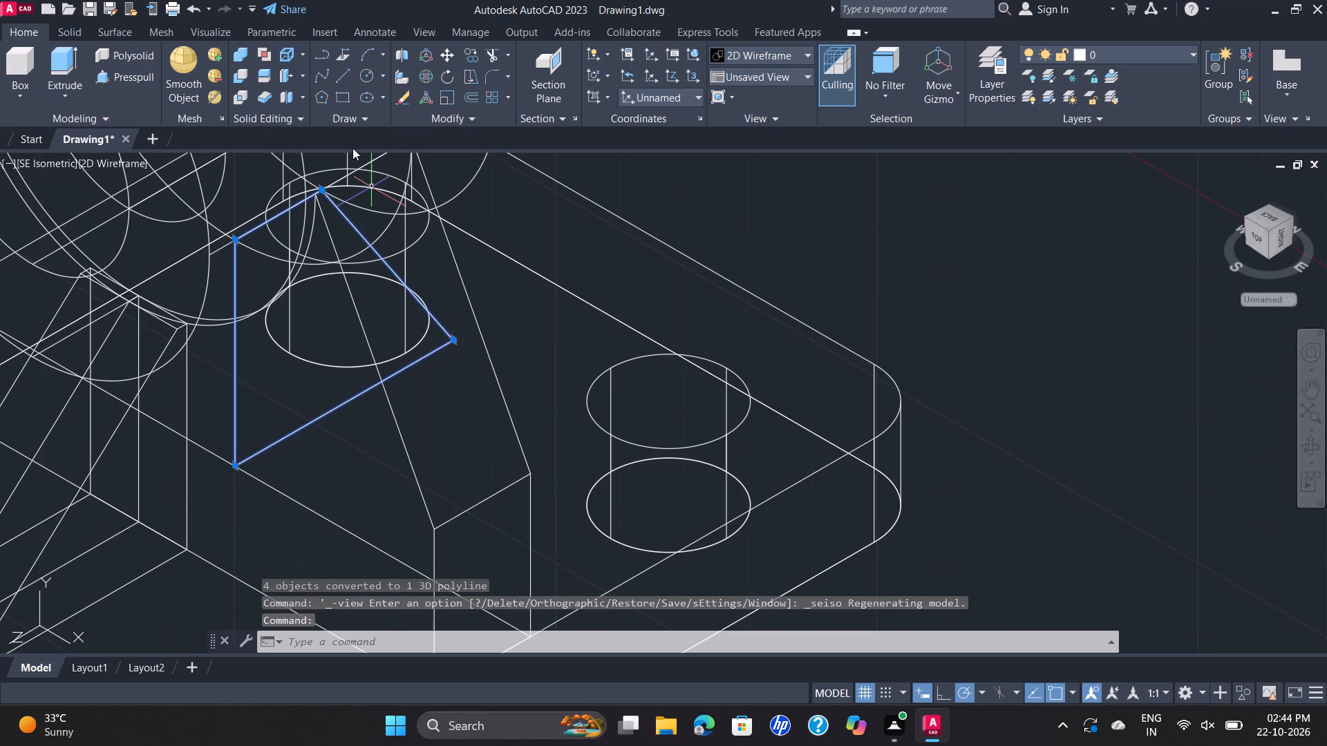
scroll(352, 148, down, 2)
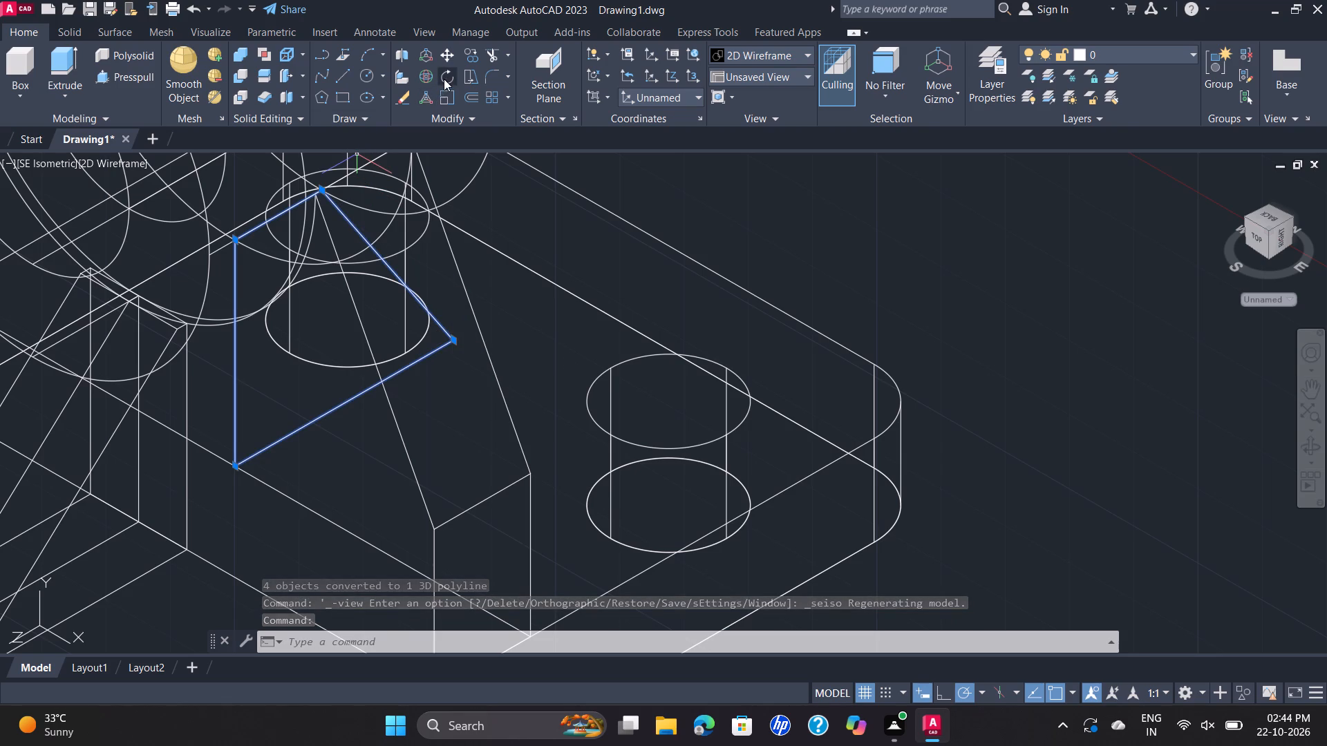
click(454, 50)
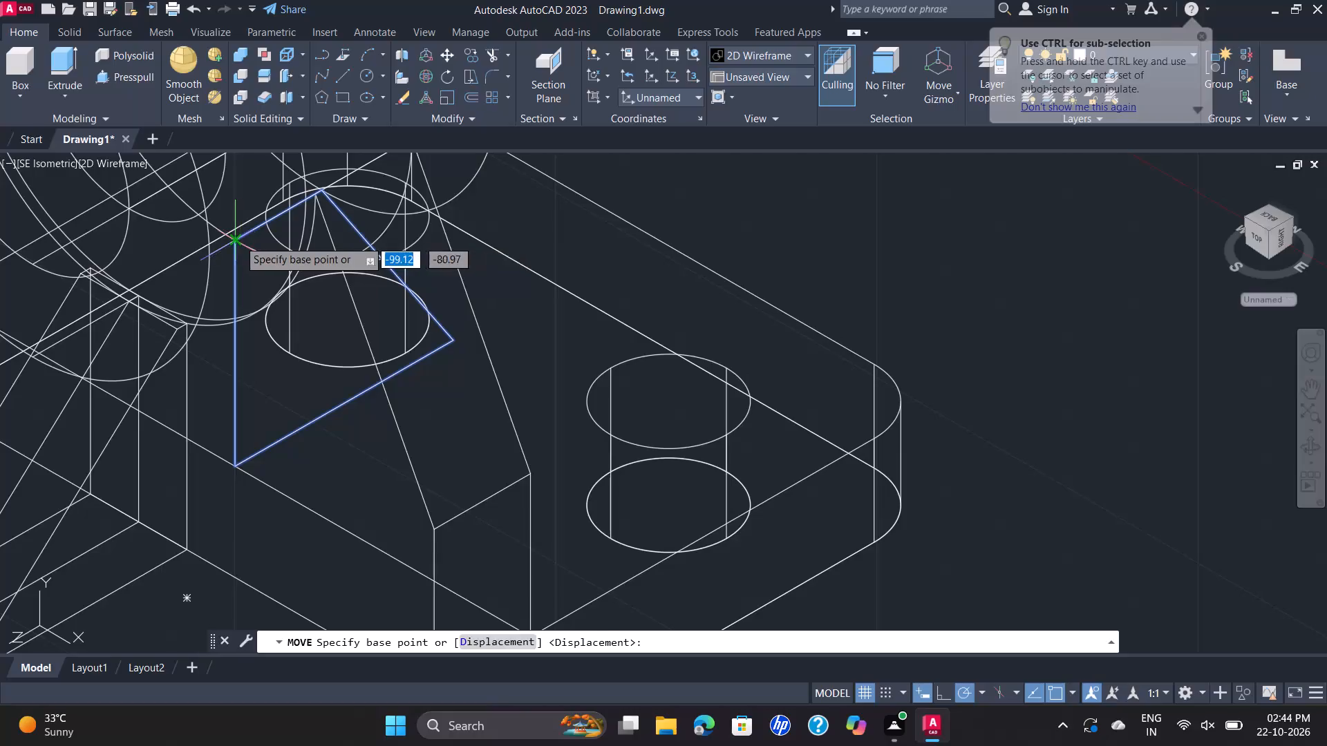
click(238, 240)
scroll(742, 302, down, 1)
click(943, 451)
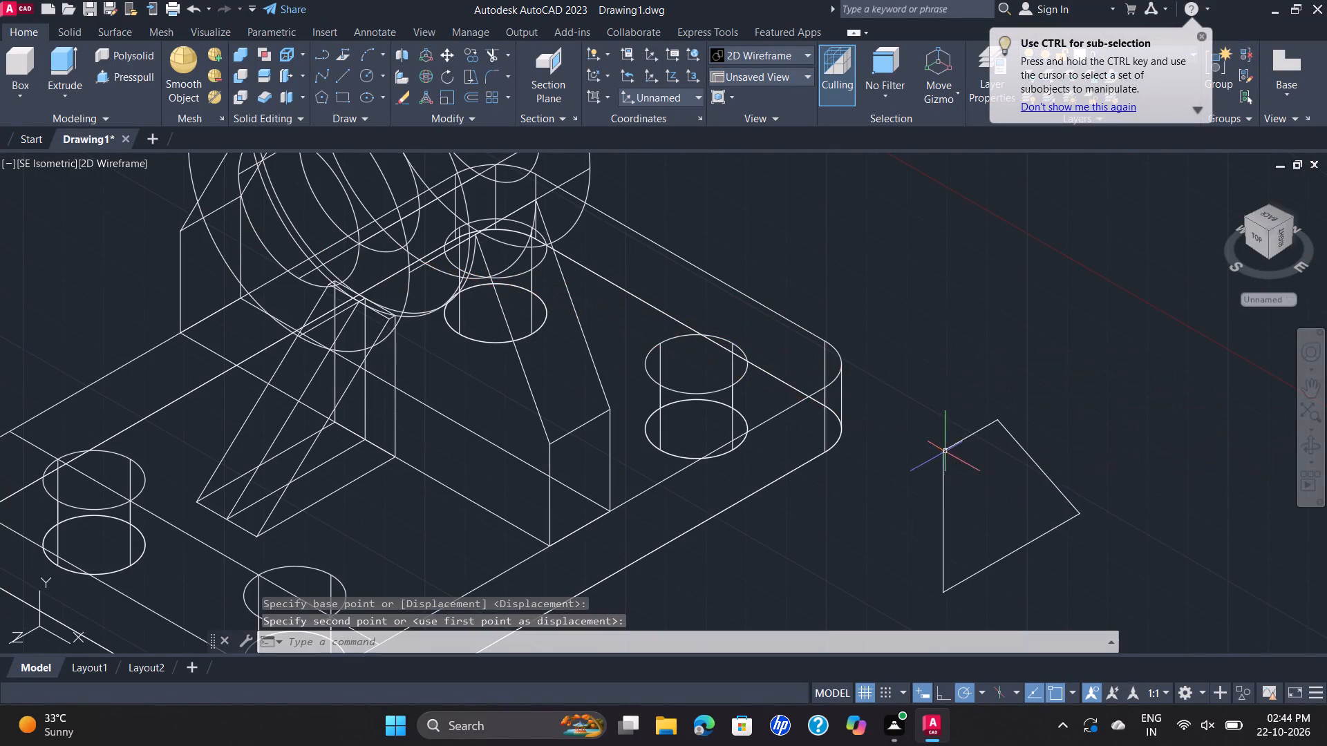
Presspull the gusset profile into a solid 15 thick.
scroll(1018, 403, down, 1)
scroll(1051, 398, up, 2)
scroll(1055, 390, down, 1)
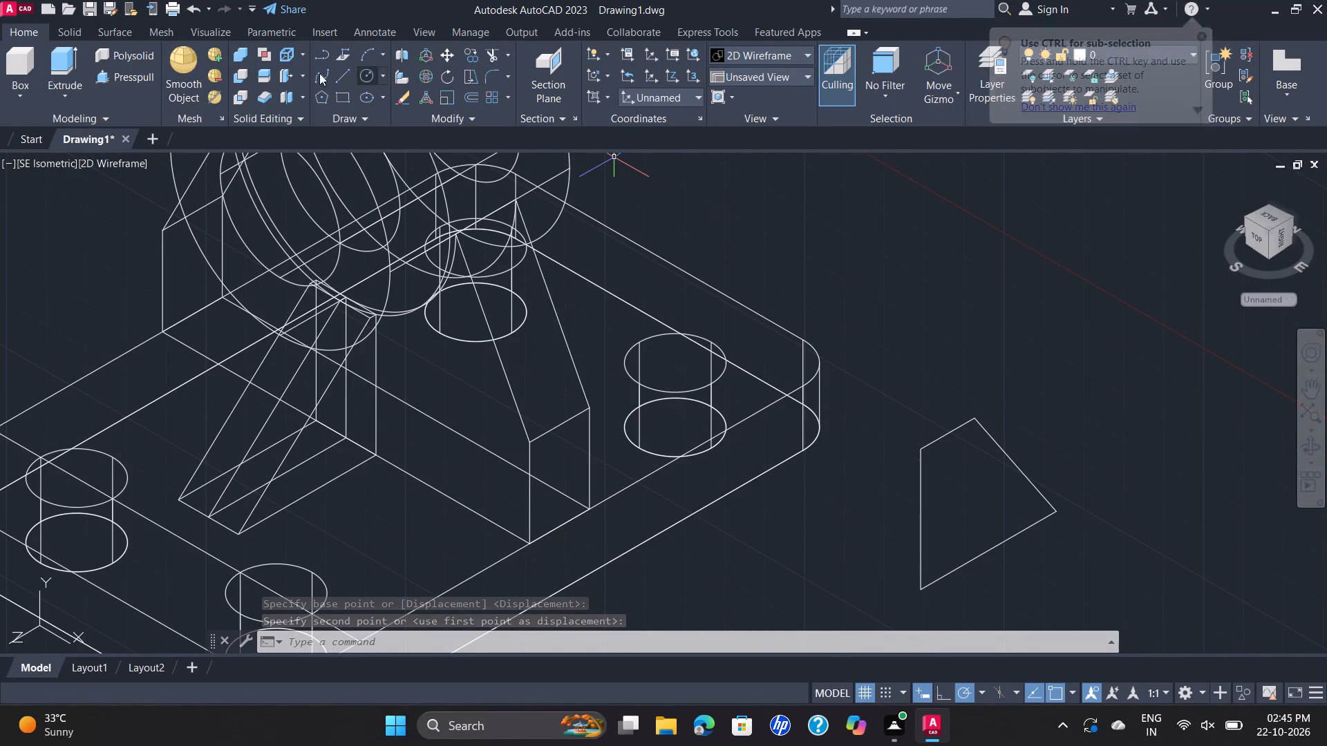
click(122, 75)
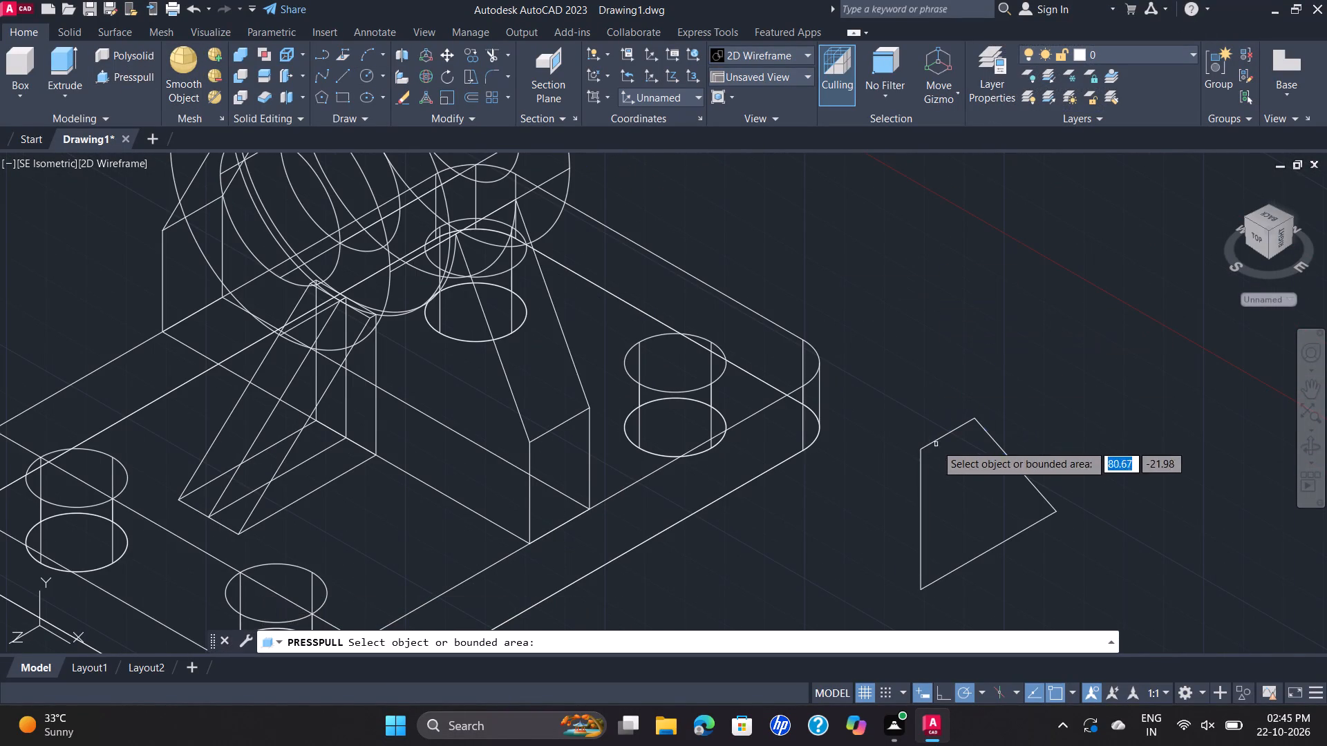
click(937, 440)
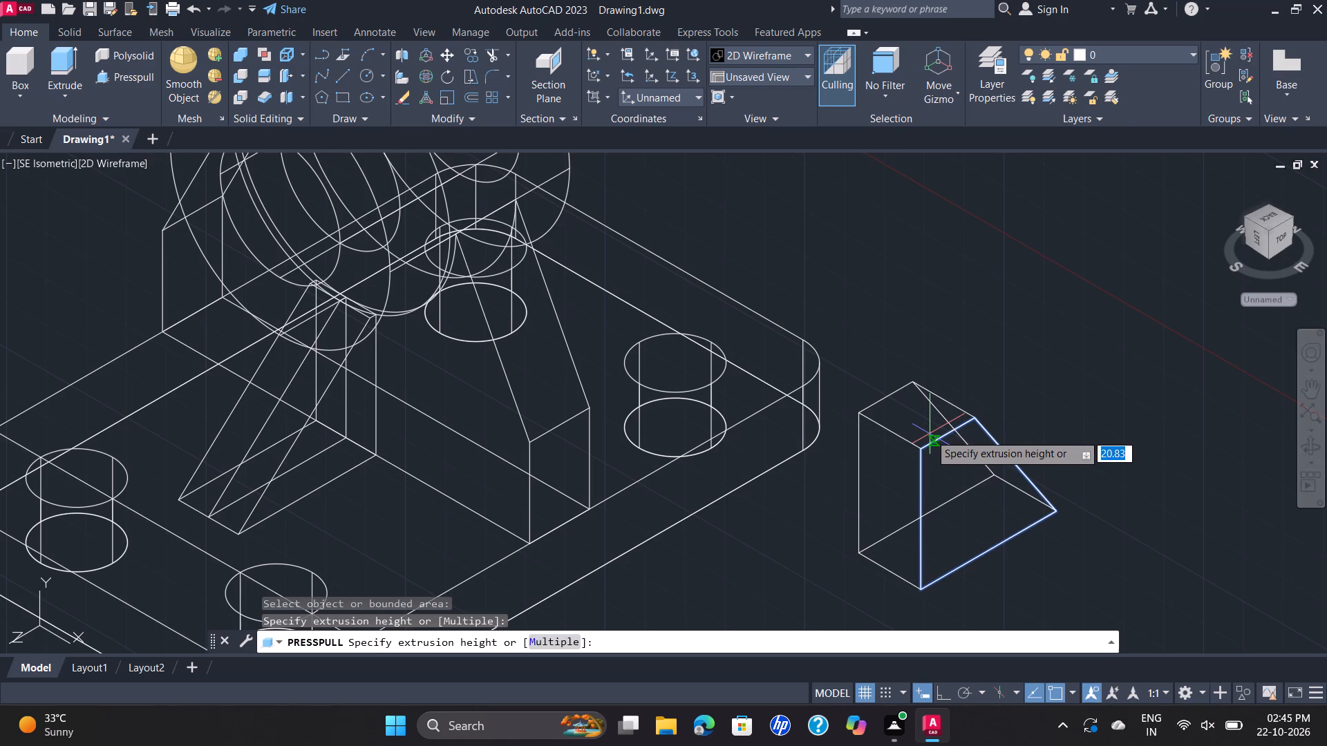
key(1)
key(5)
key(Return)
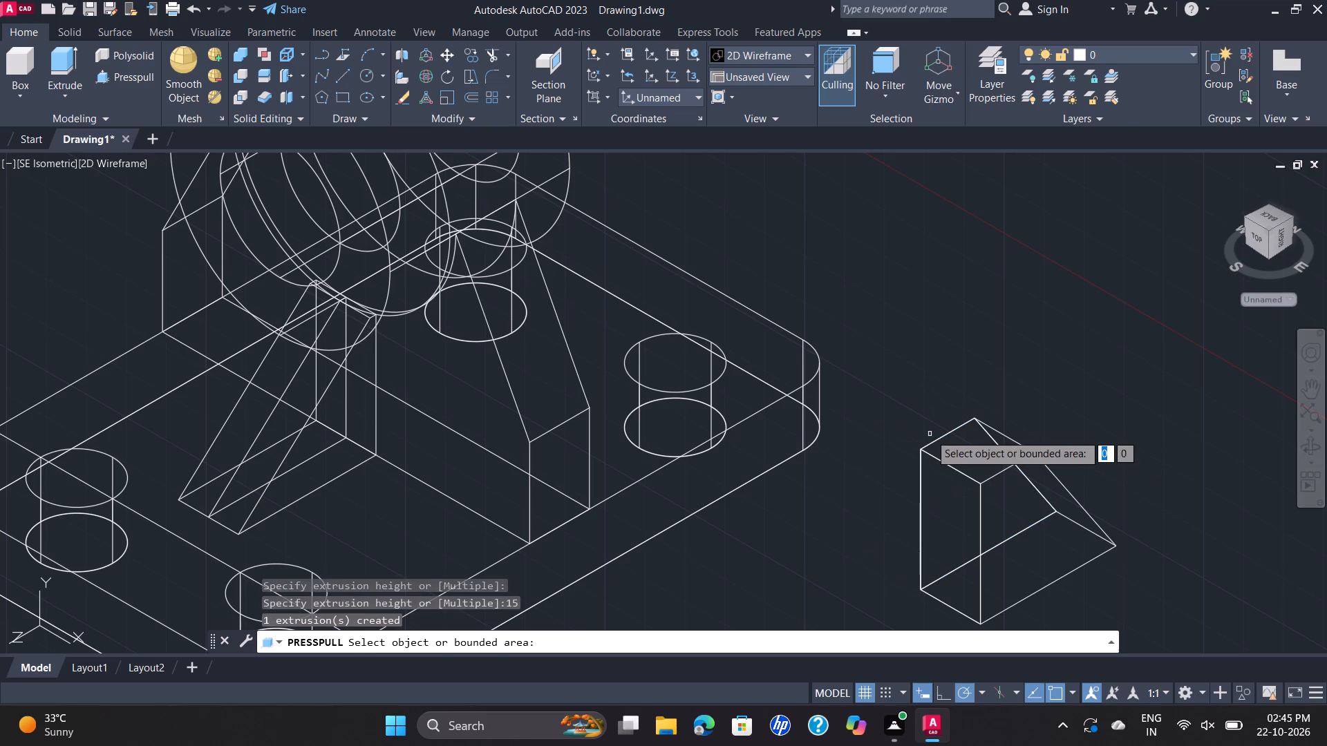
key(grave)
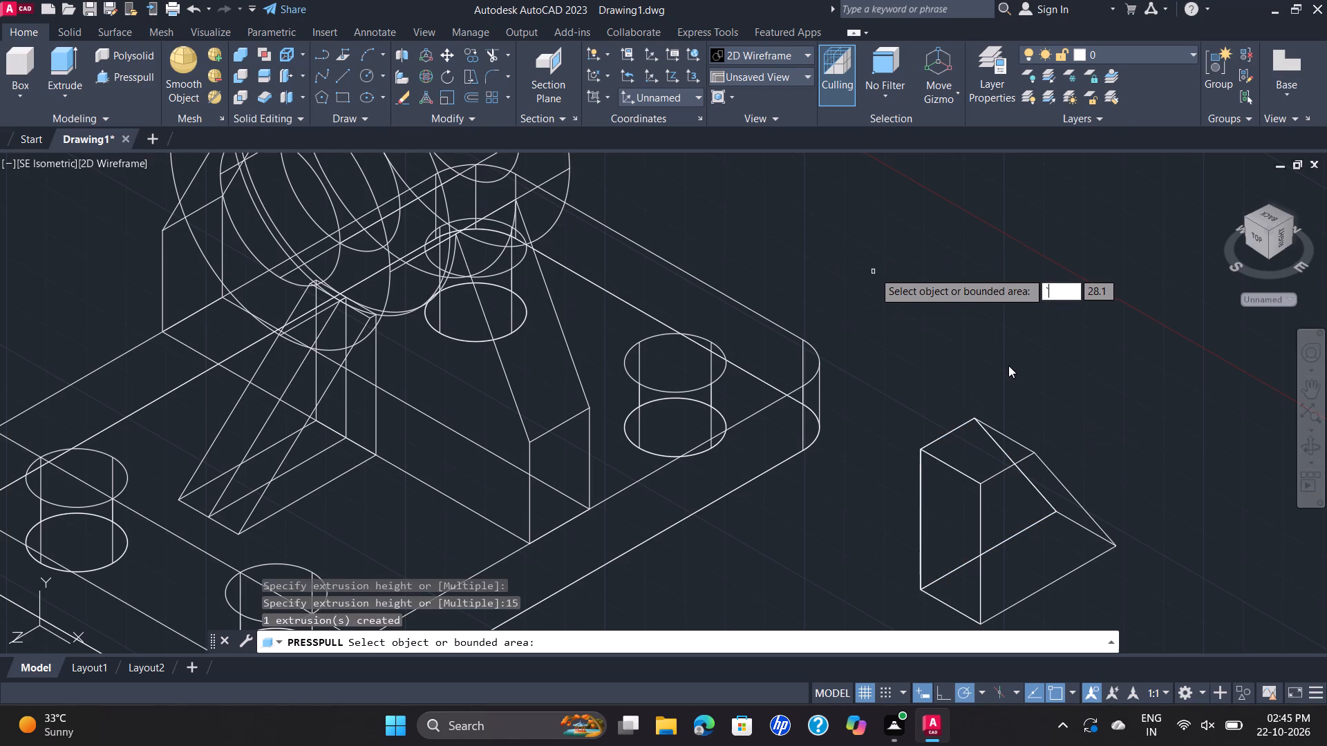
key(Escape)
Move the gusset solid by the midpoint of its upper rib-side edge to the point where the cylinder's underside meets the rib.
drag(1069, 386, 1072, 396)
click(930, 559)
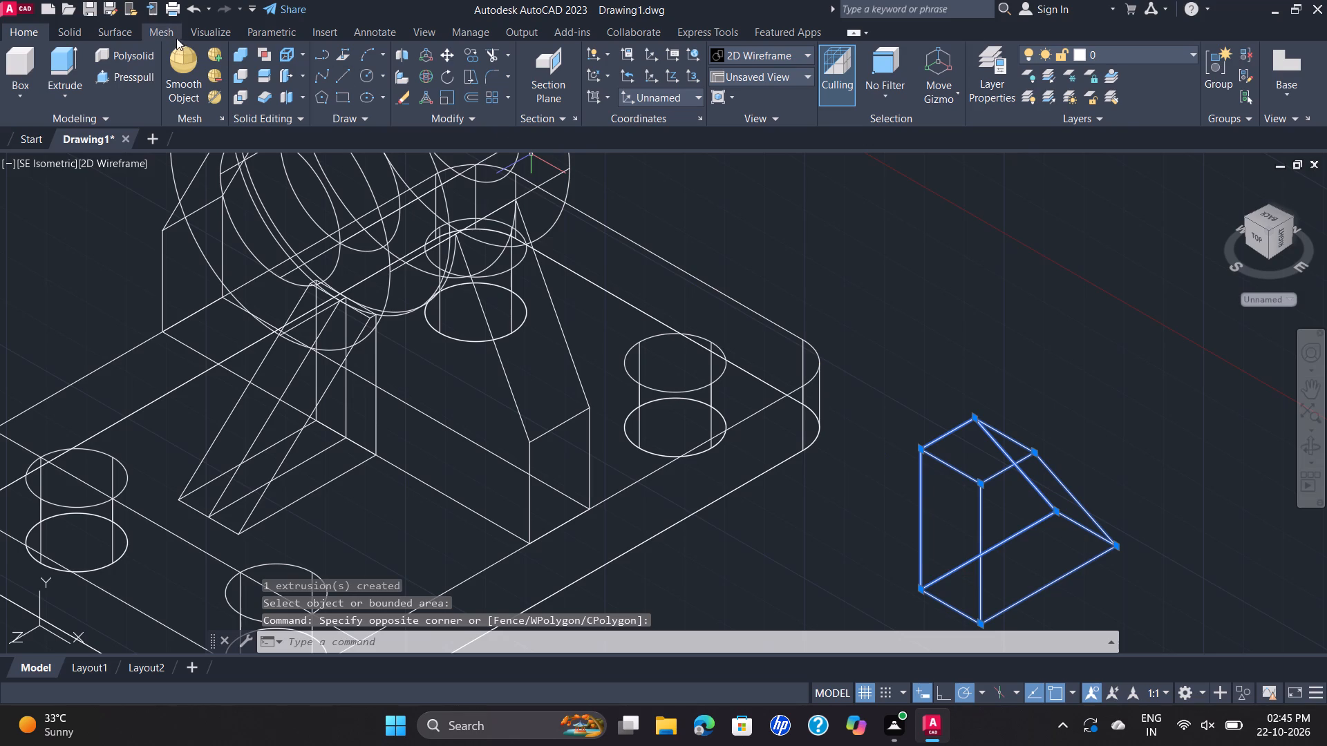
click(453, 53)
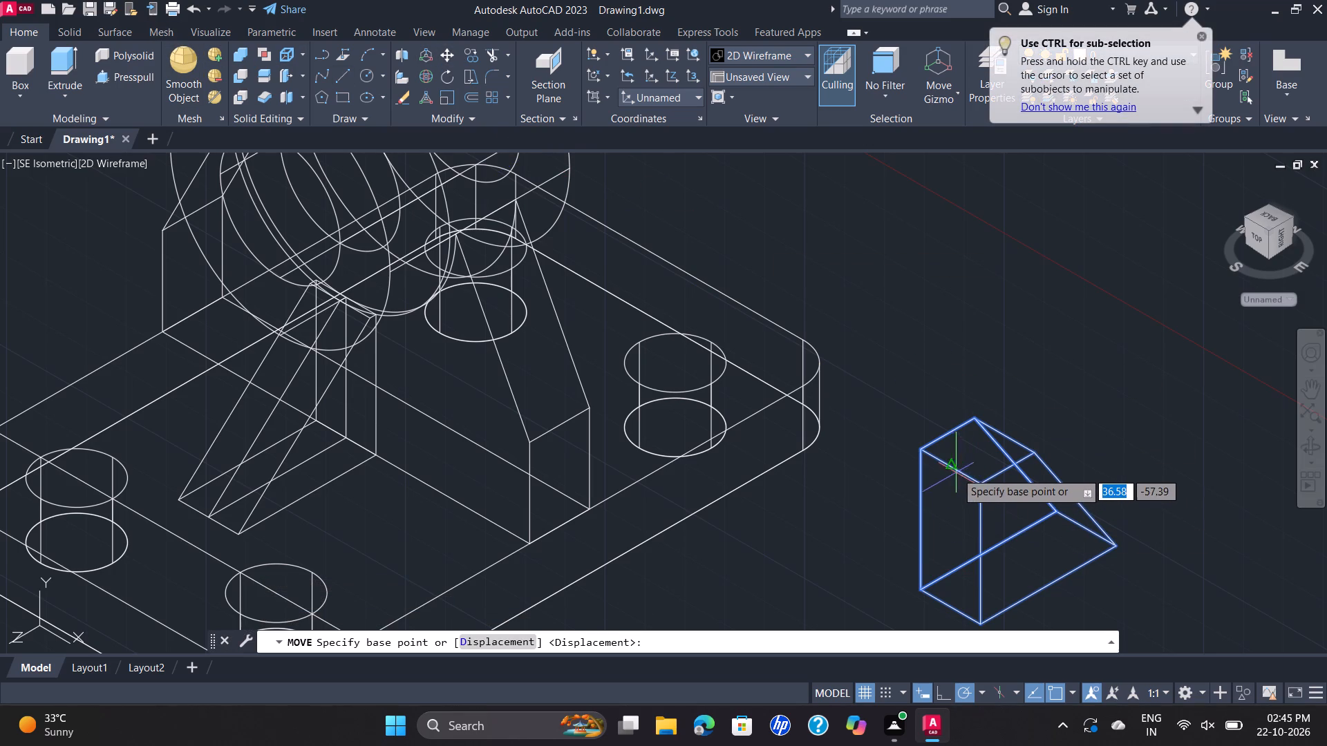
click(954, 468)
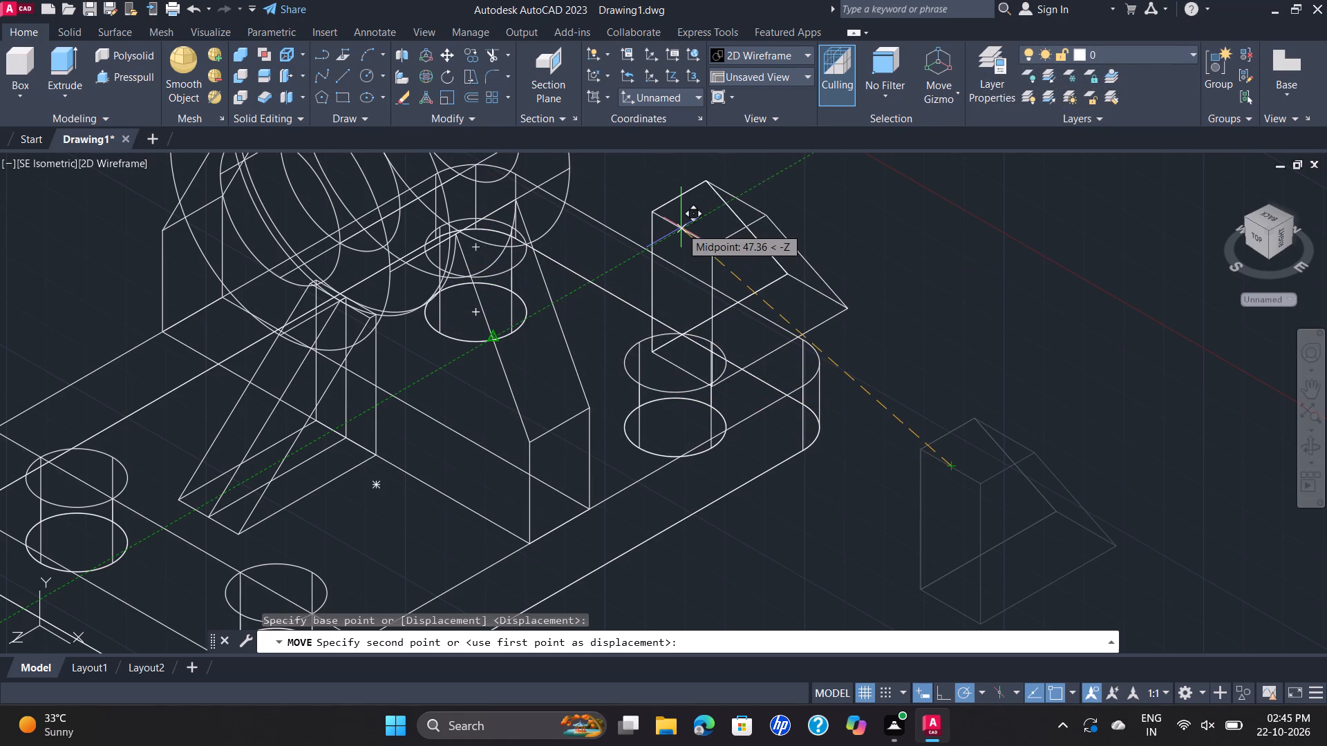
shift+middle_drag(681, 227, 574, 228)
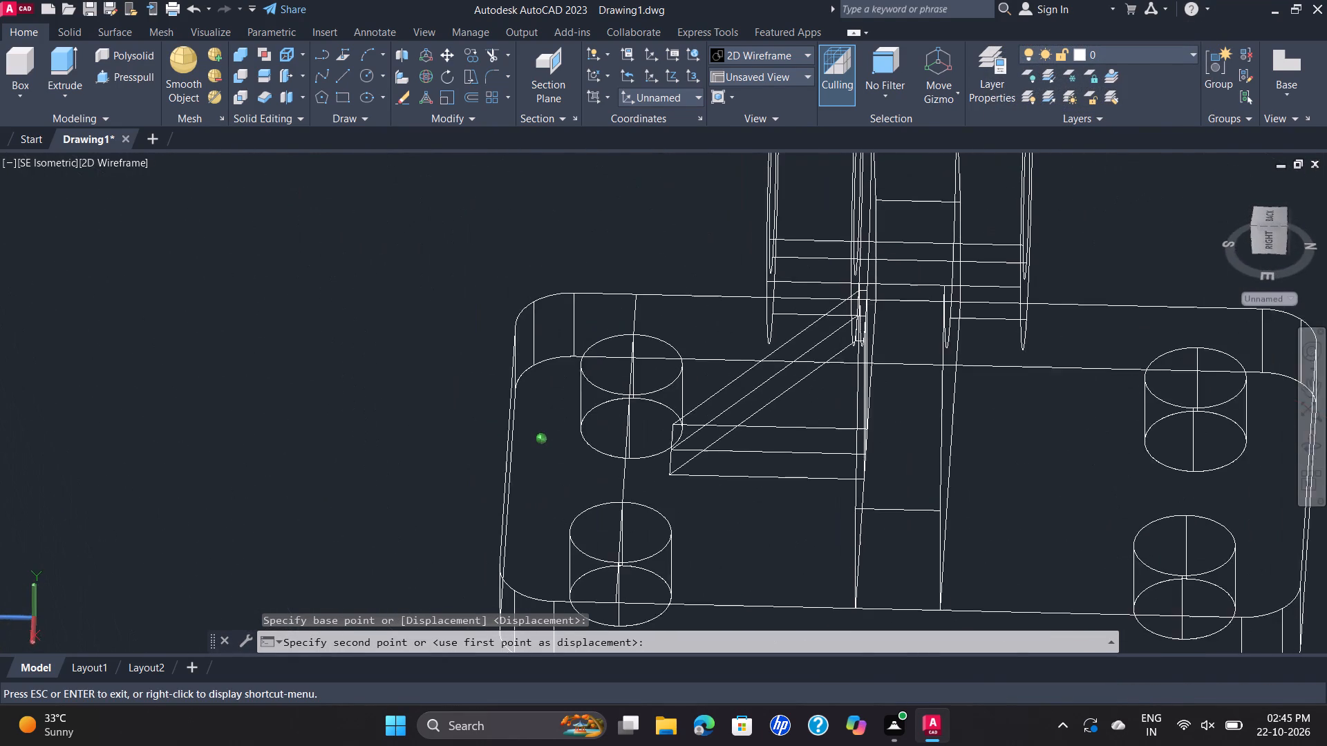
shift+middle_drag(574, 228, 575, 227)
scroll(1057, 305, down, 1)
middle_drag(1077, 317, 825, 361)
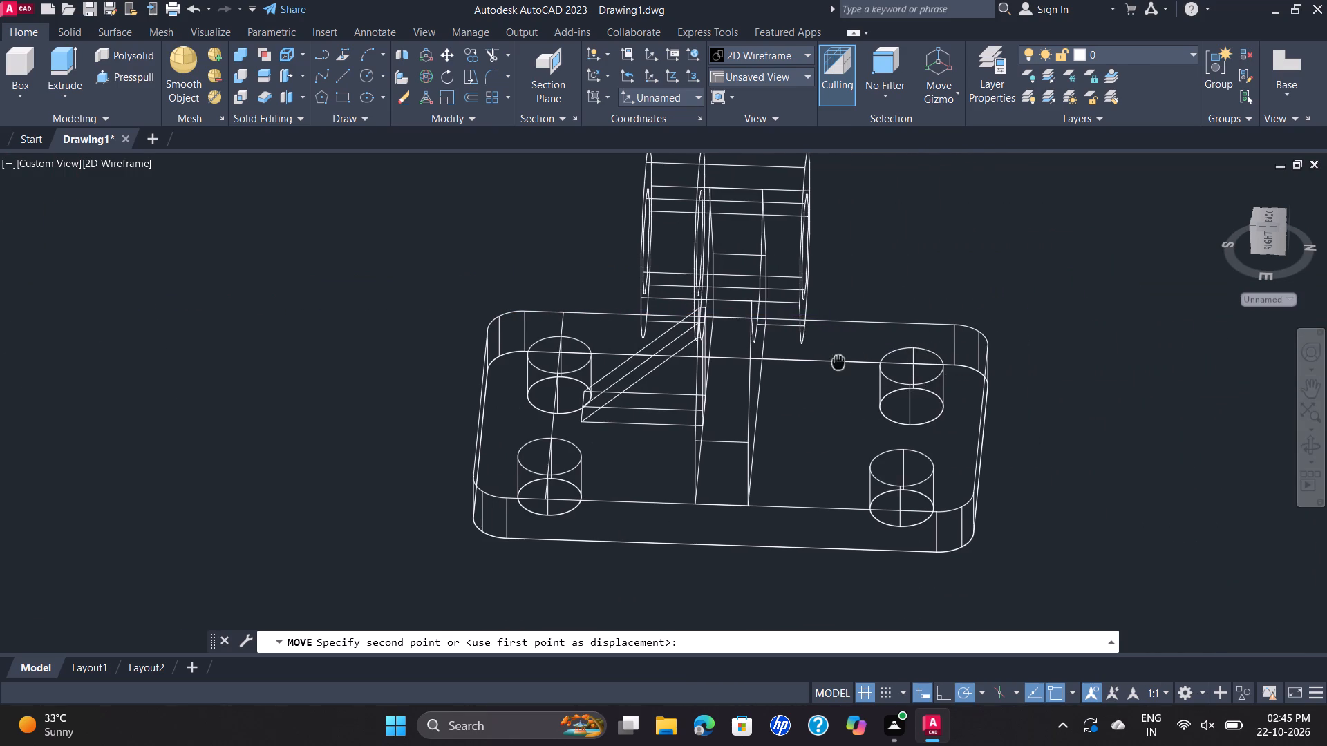
middle_drag(825, 361, 820, 361)
scroll(773, 318, down, 1)
scroll(792, 306, up, 1)
shift+middle_drag(872, 322, 845, 347)
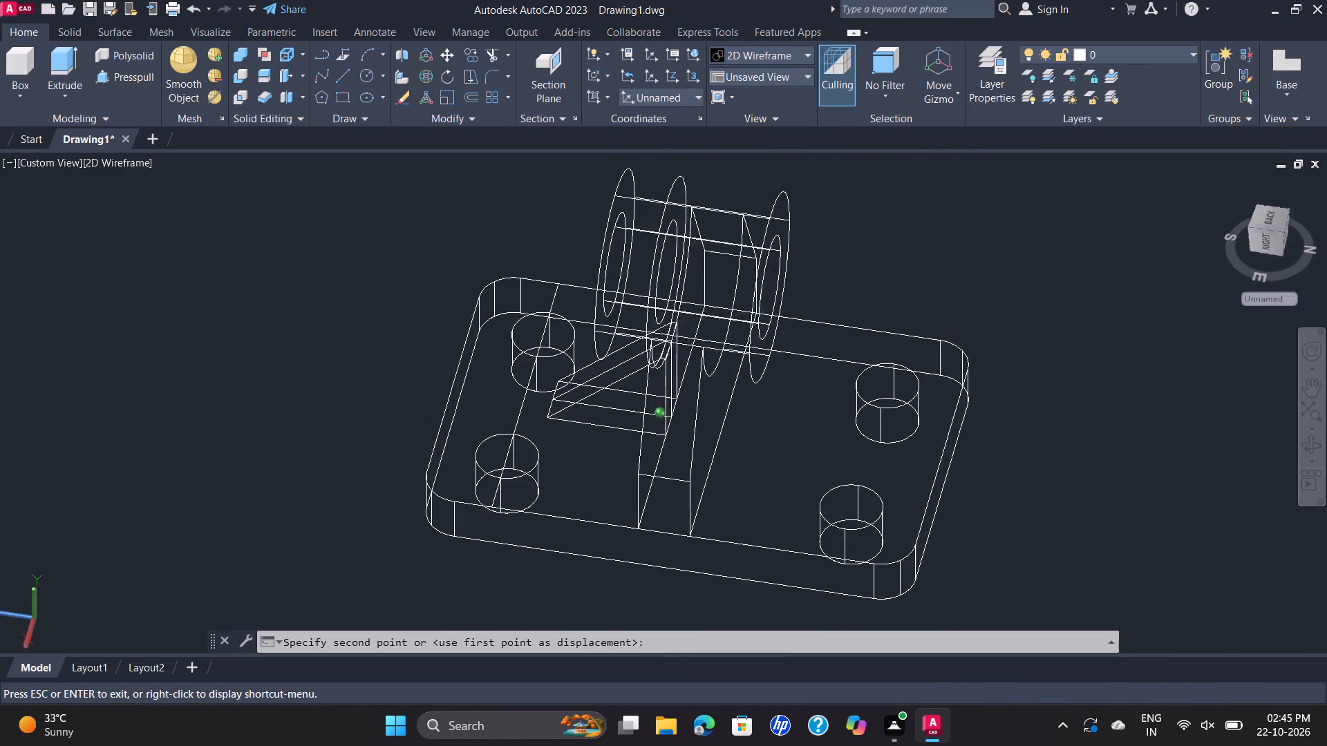
shift+middle_drag(845, 347, 772, 340)
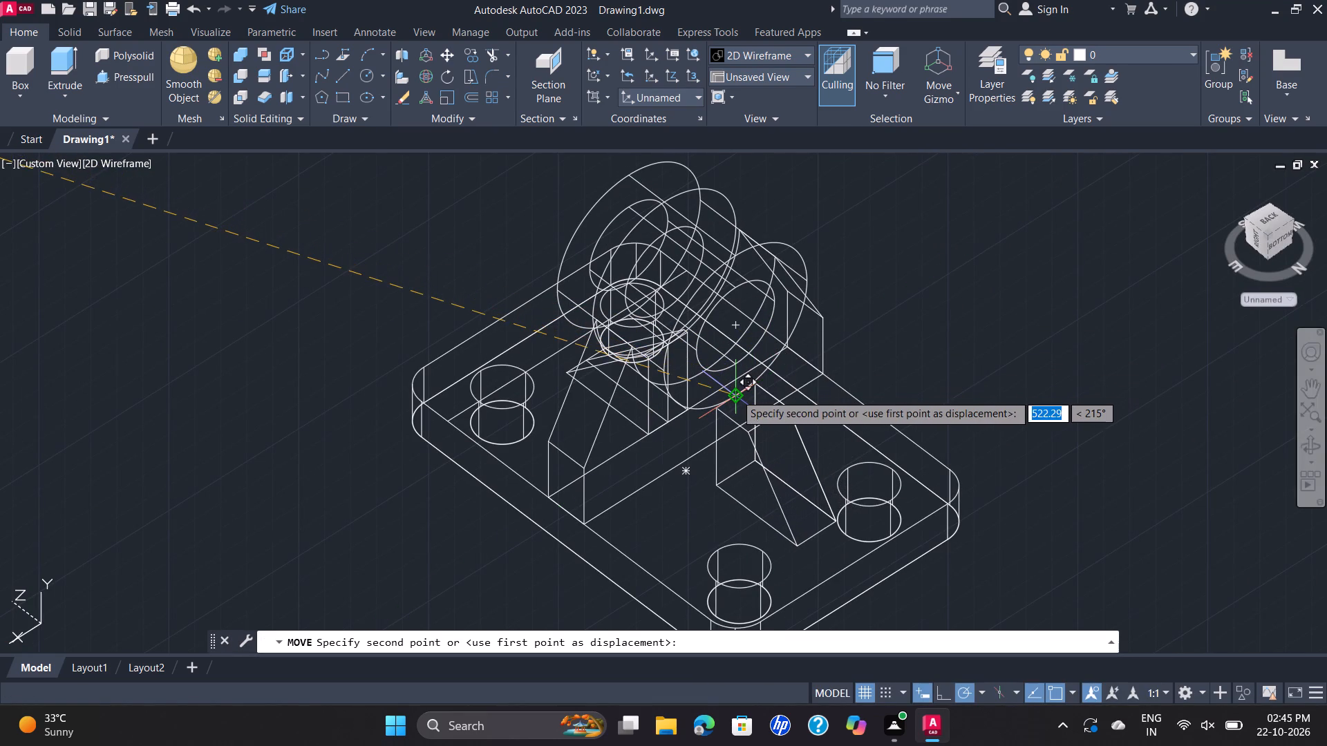
scroll(735, 394, up, 2)
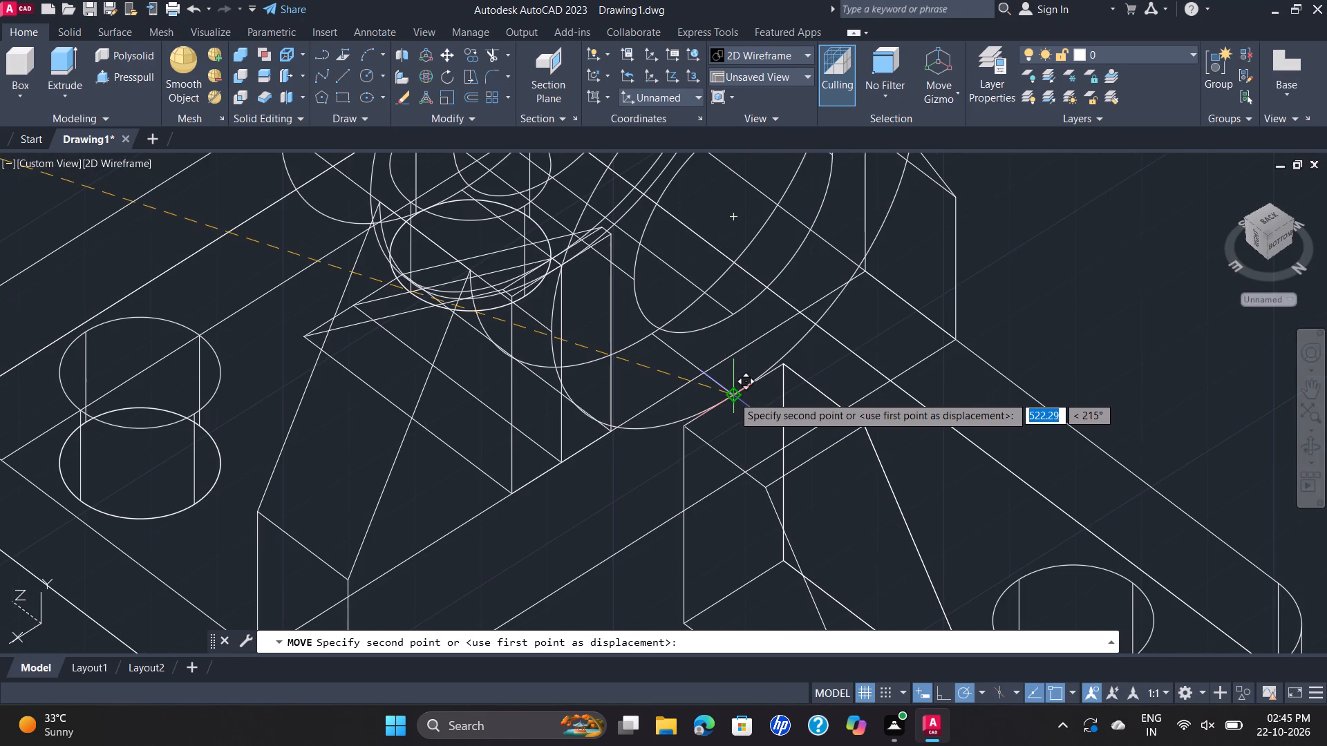
click(733, 396)
Display the bracket from SE Isometric in the Shades of Gray visual style and look over the placed gusset.
scroll(955, 332, down, 2)
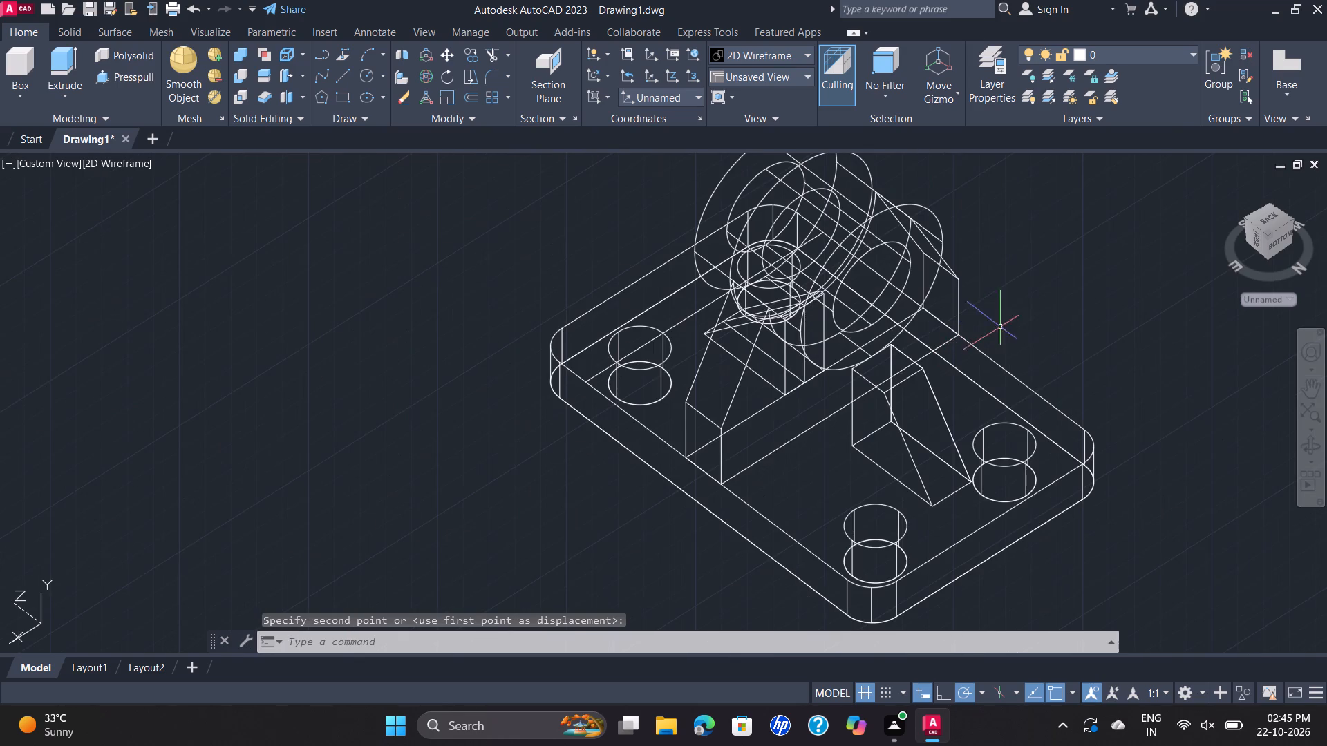
click(76, 158)
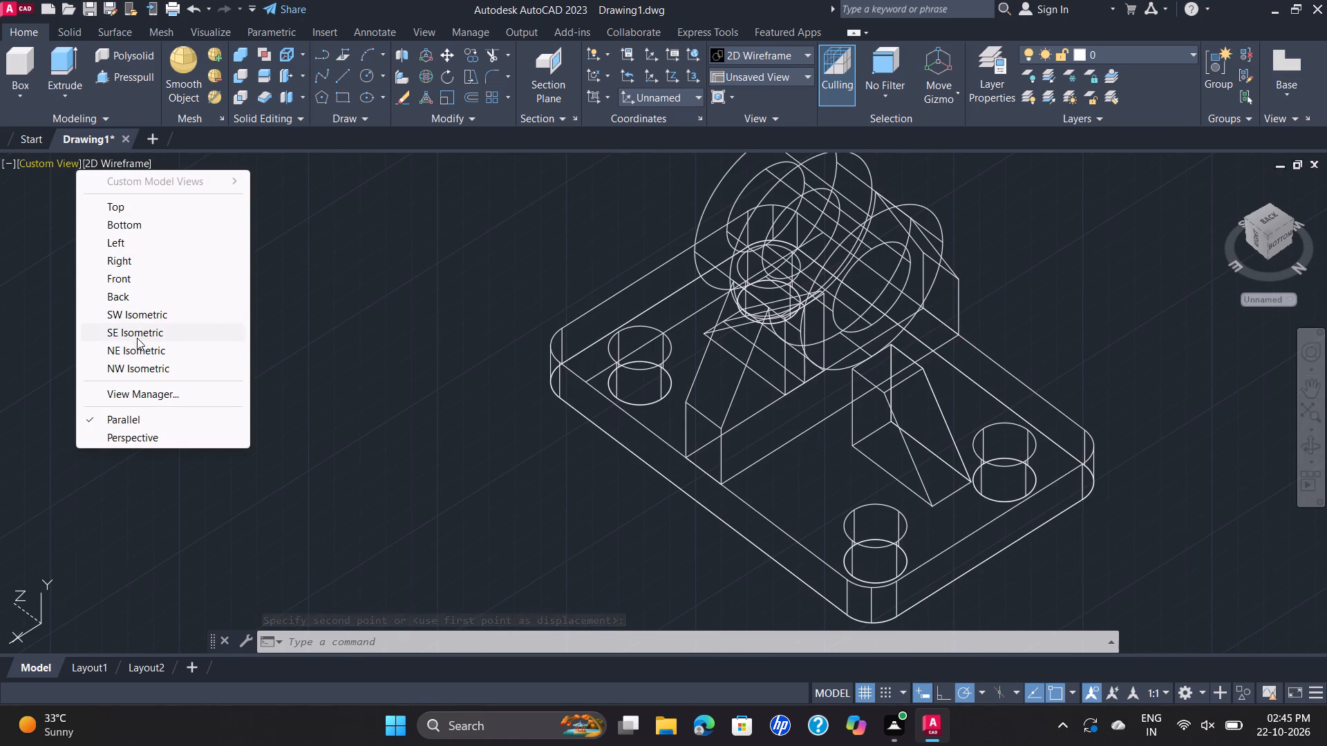
click(134, 331)
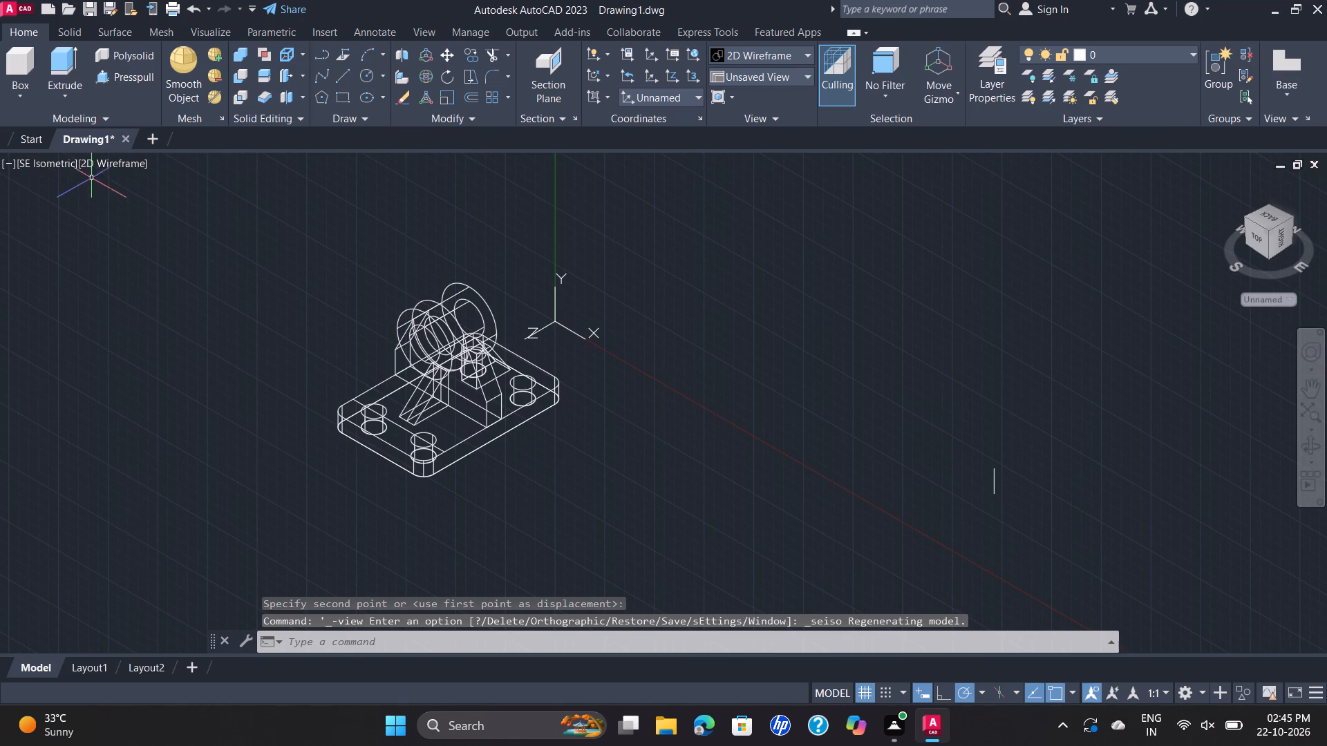
click(106, 164)
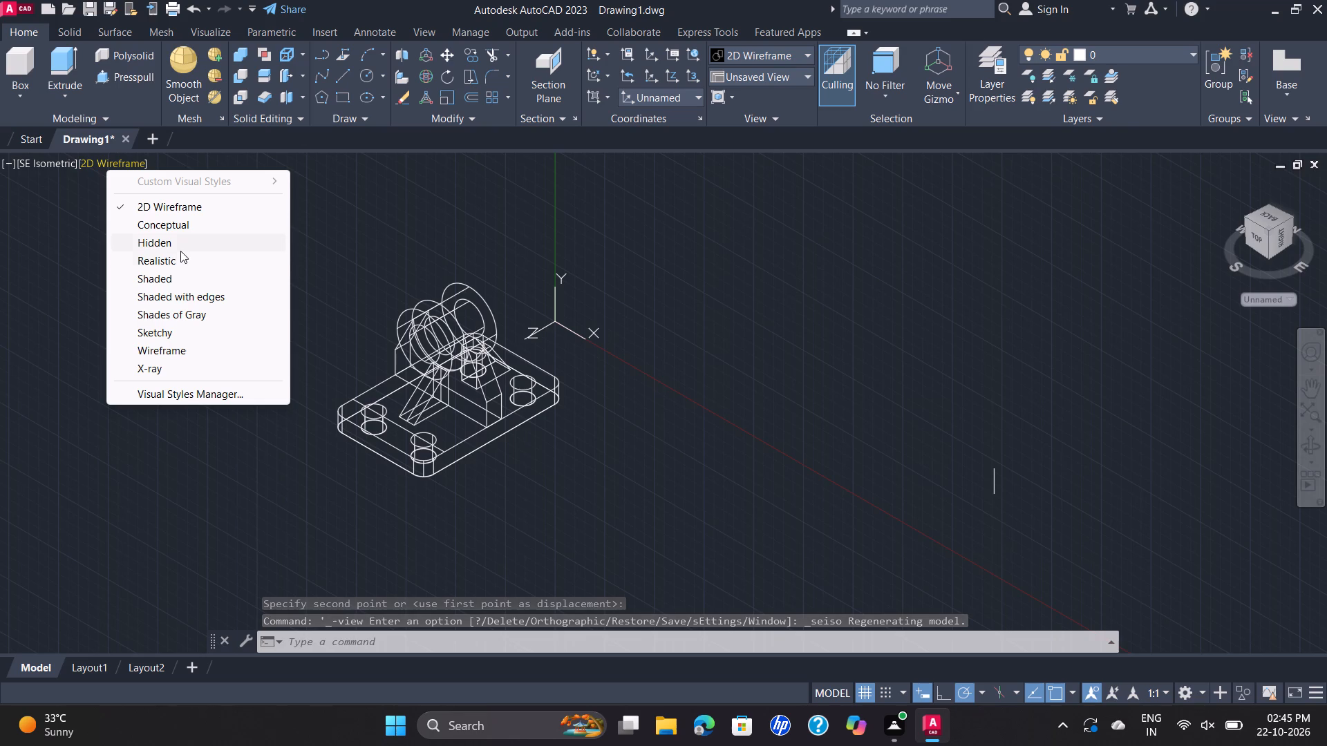
click(198, 309)
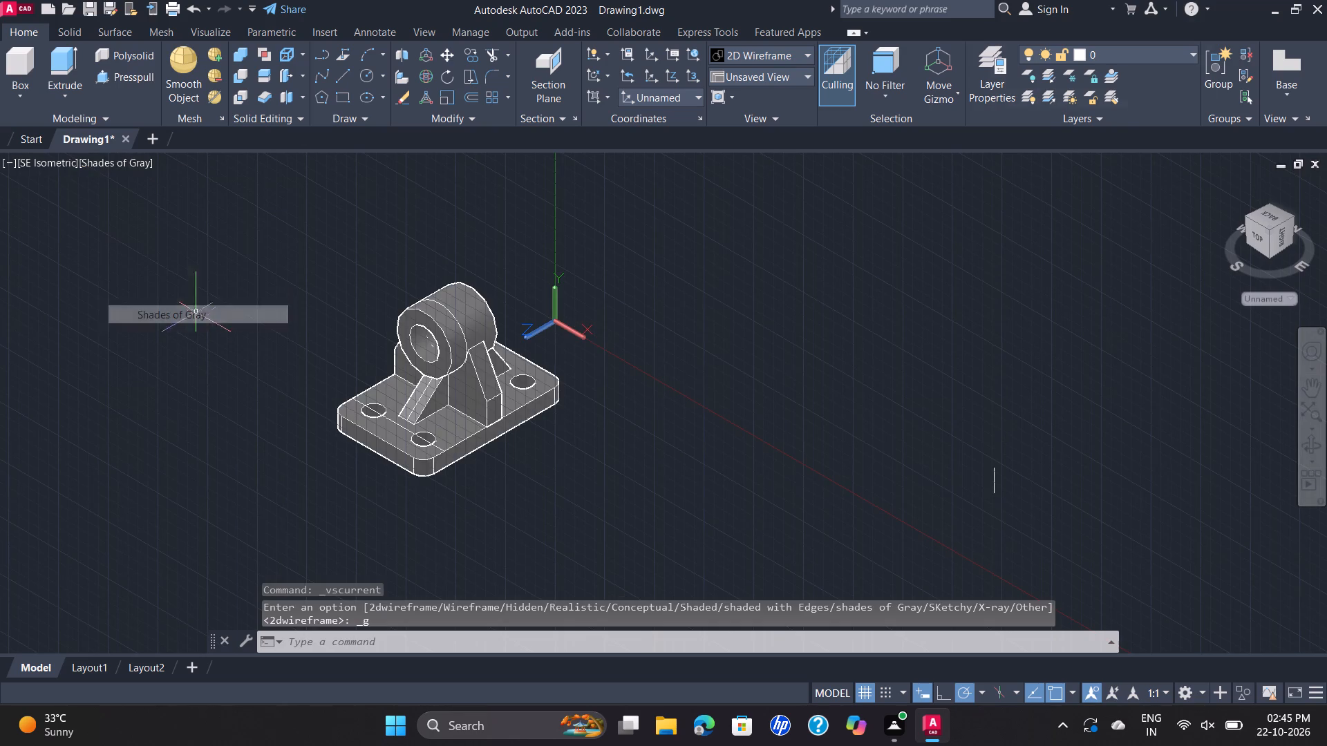
scroll(480, 386, up, 2)
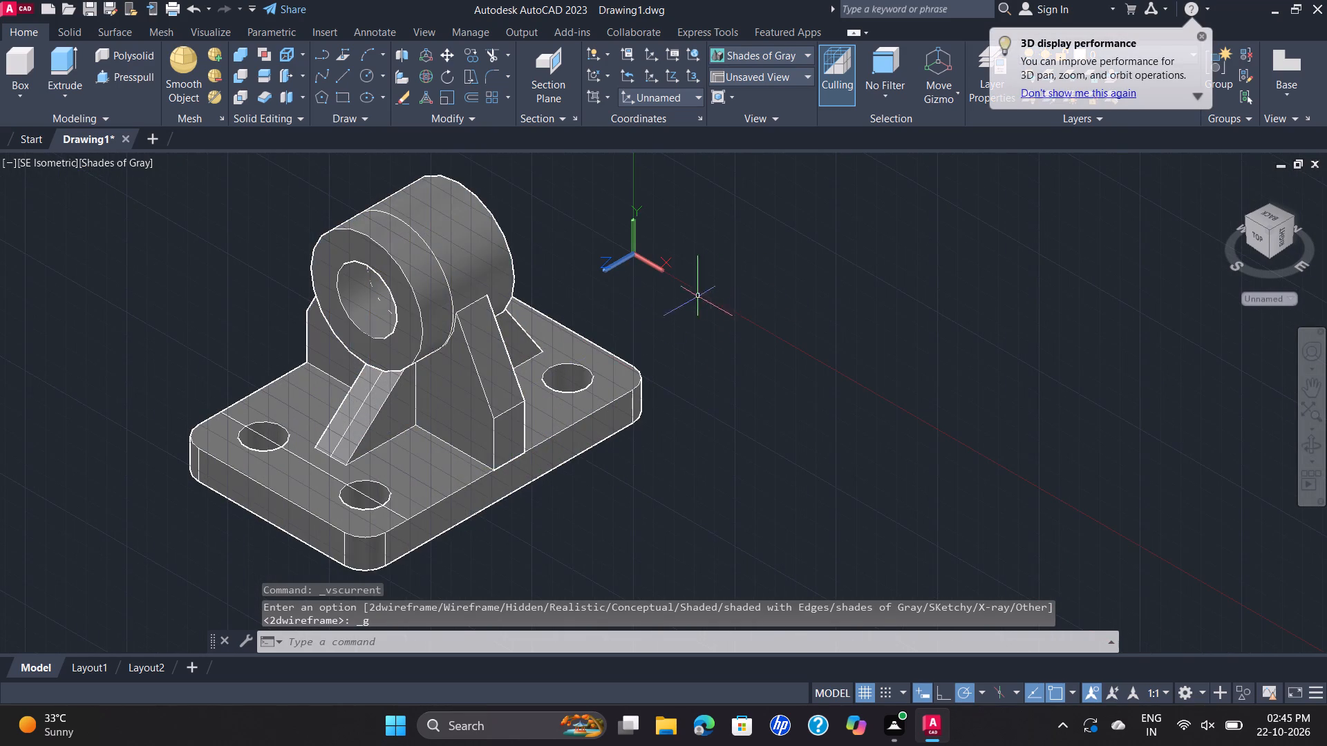
scroll(657, 298, up, 2)
scroll(738, 324, down, 2)
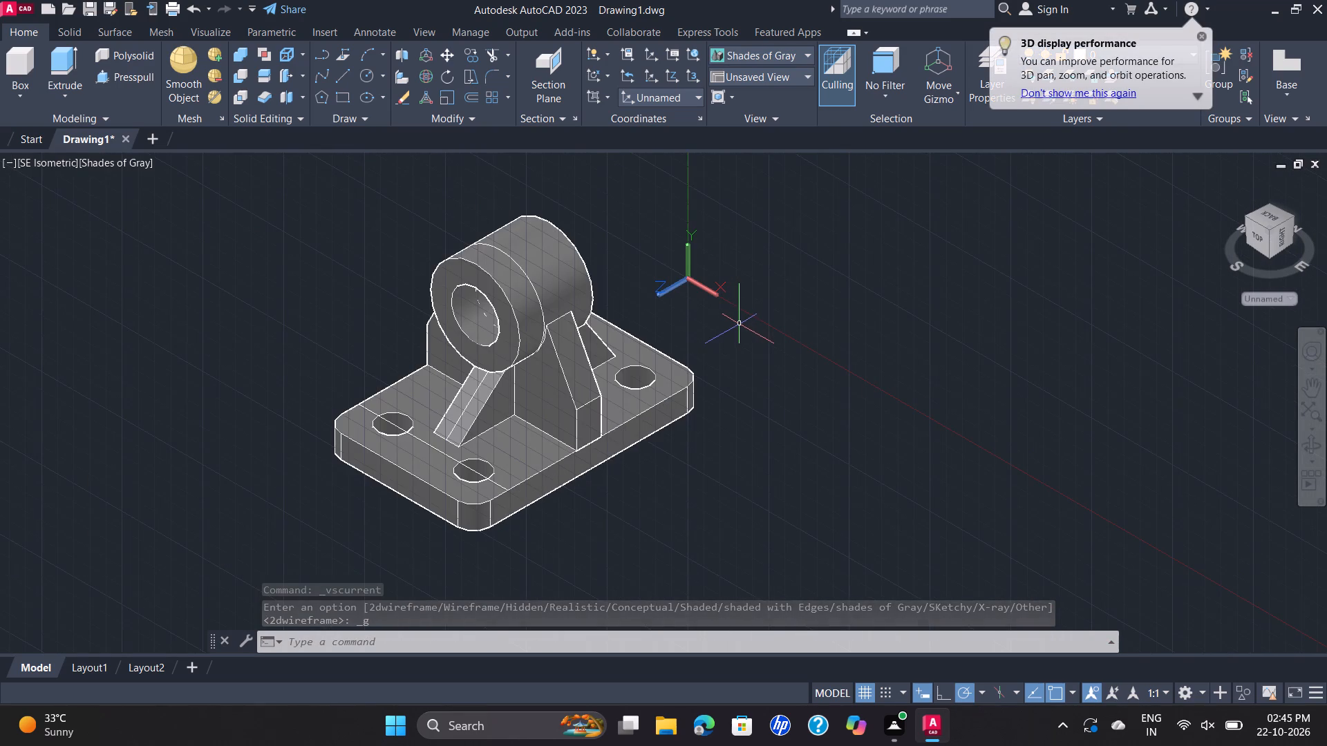
shift+middle_drag(750, 328, 601, 325)
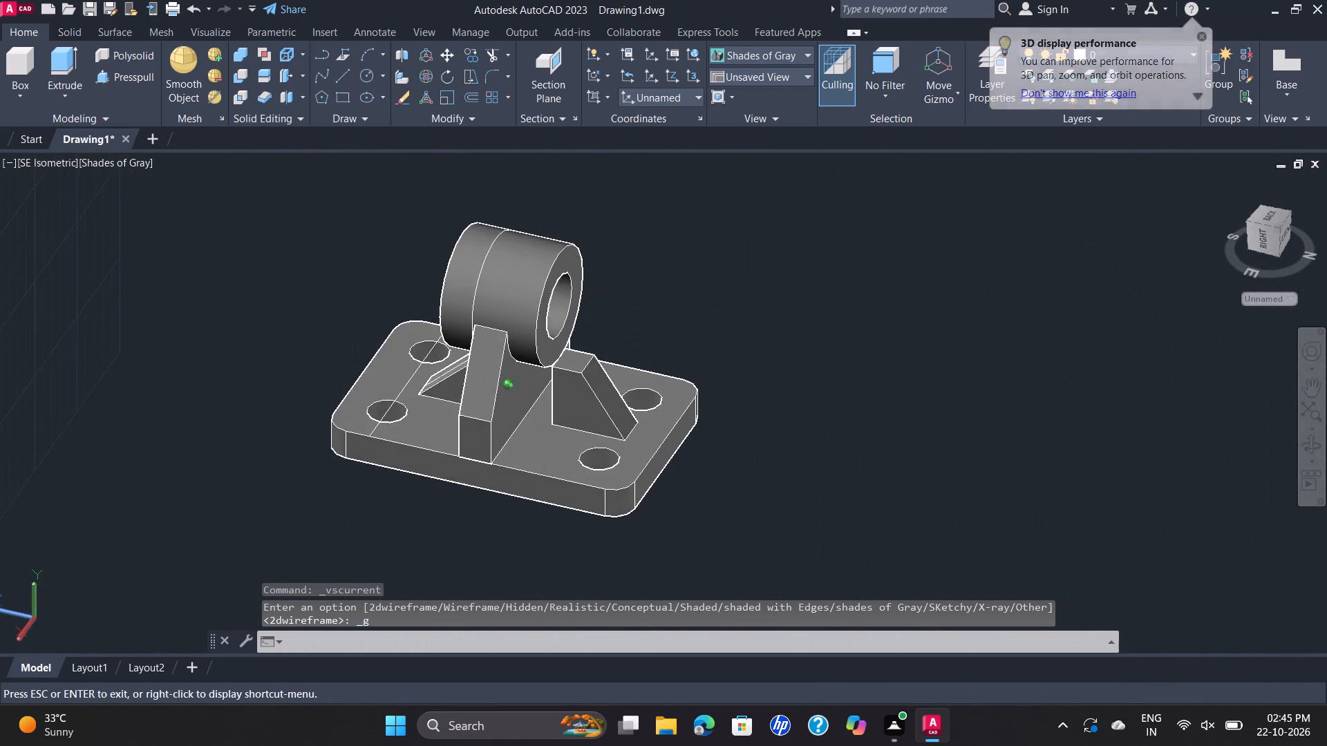
Move the newly placed gusset solid inward against the rib, from its upper outer edge to the bottom of the cylinder's end face.
shift+middle_drag(601, 325, 630, 282)
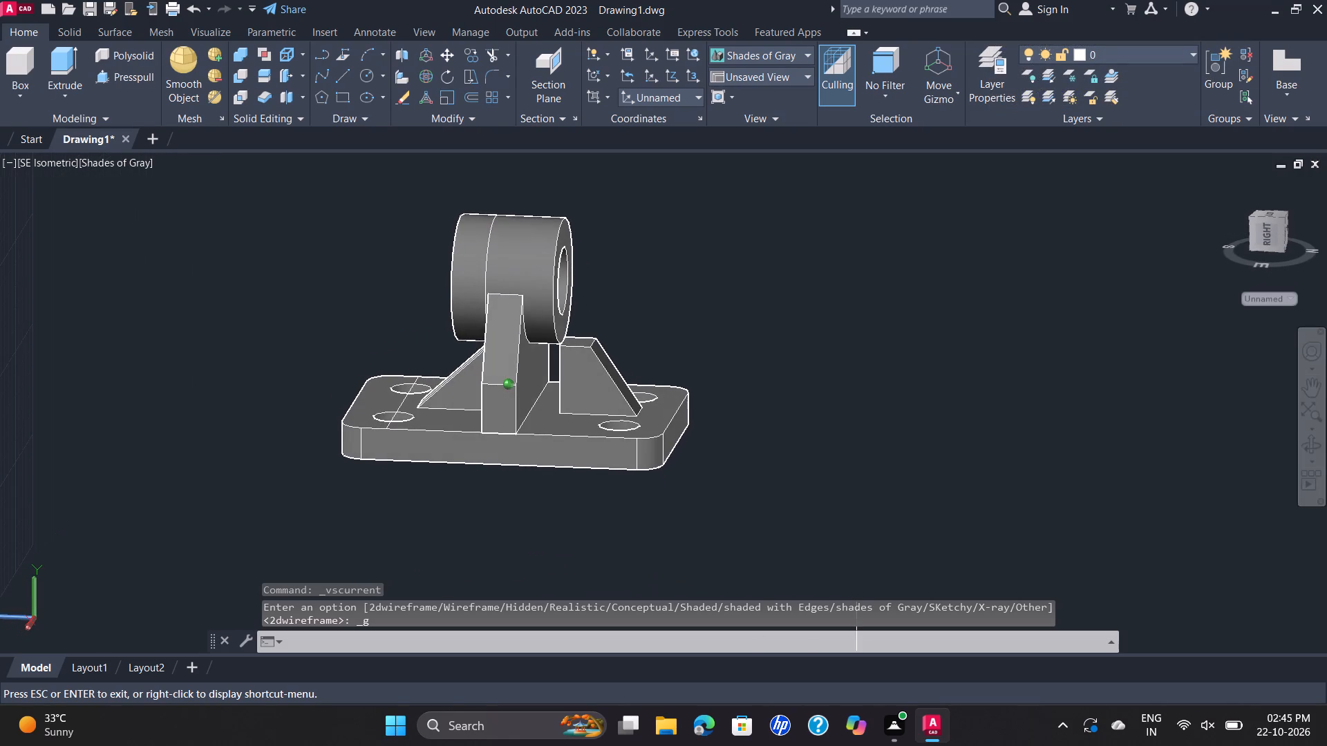
shift+middle_drag(630, 282, 631, 282)
click(601, 358)
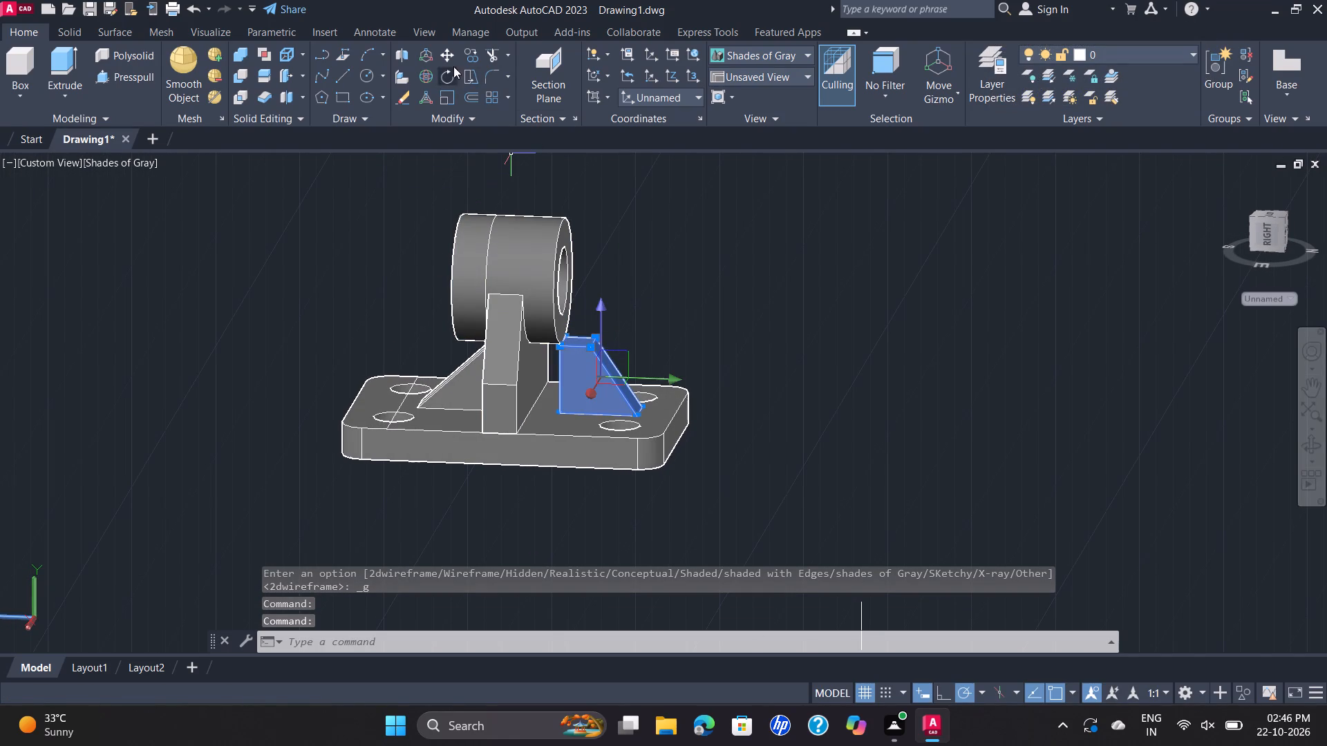
click(452, 48)
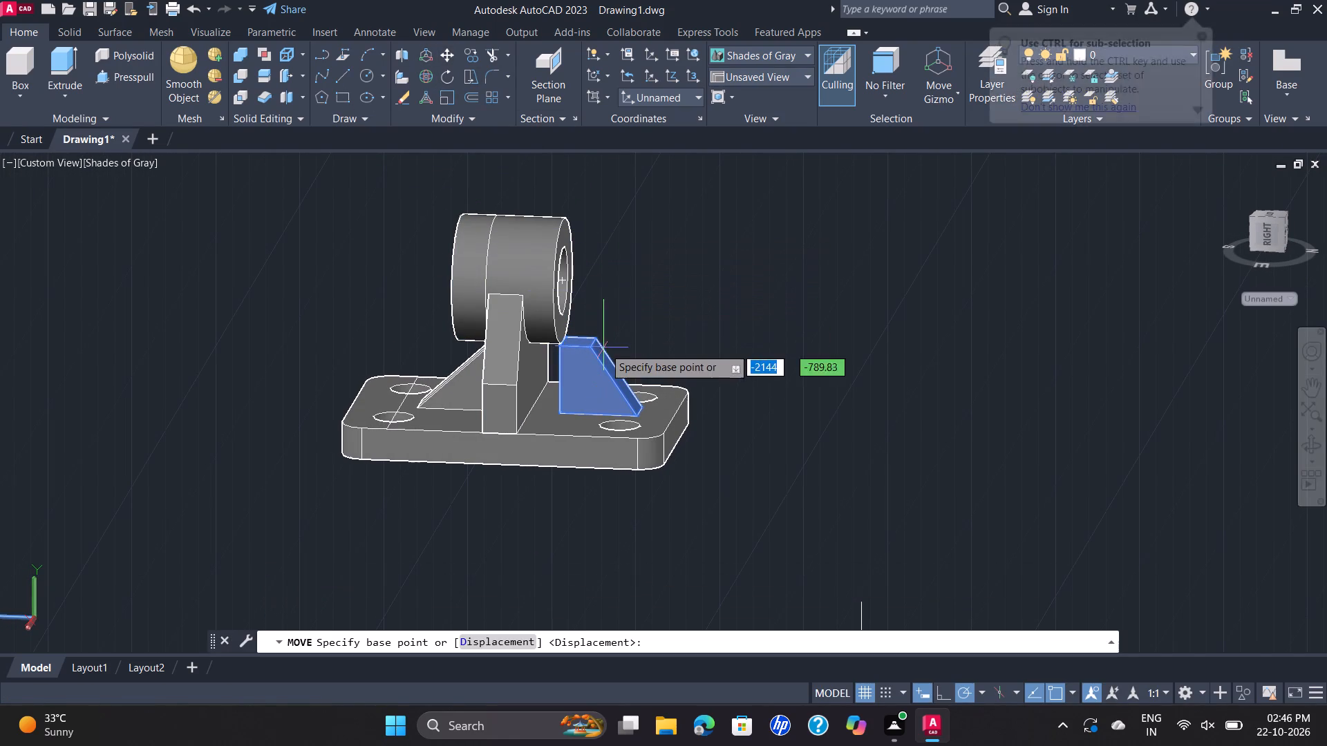
scroll(596, 338, up, 2)
click(591, 352)
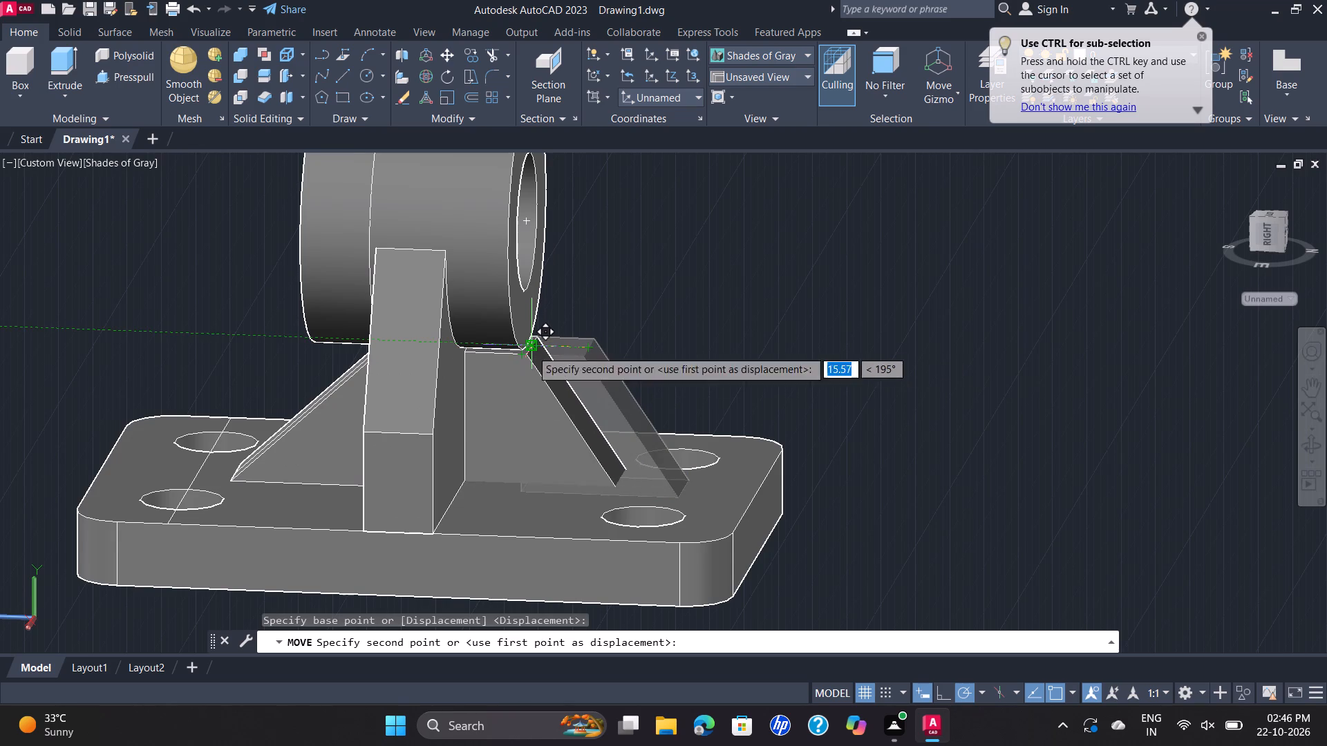
click(529, 350)
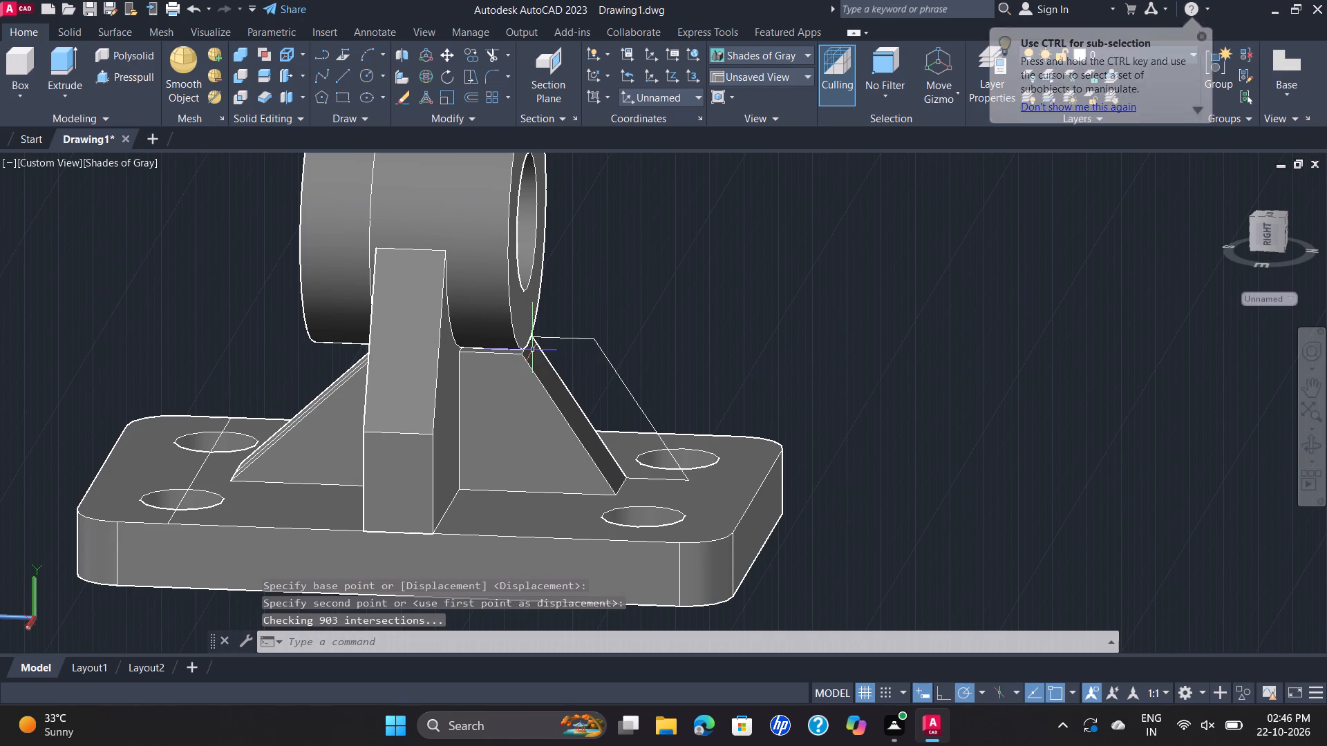
Erase the leftover gusset profile outline beside the moved gusset.
click(687, 327)
click(599, 376)
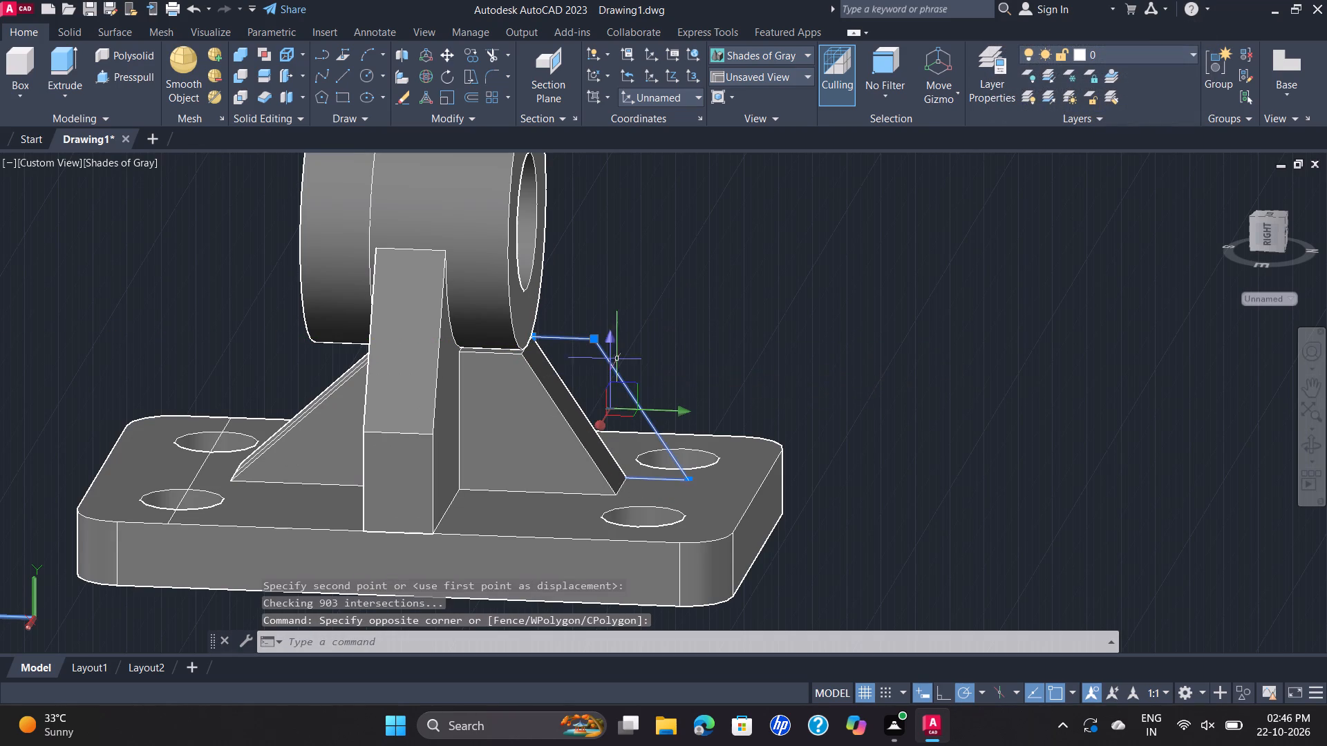
key(Delete)
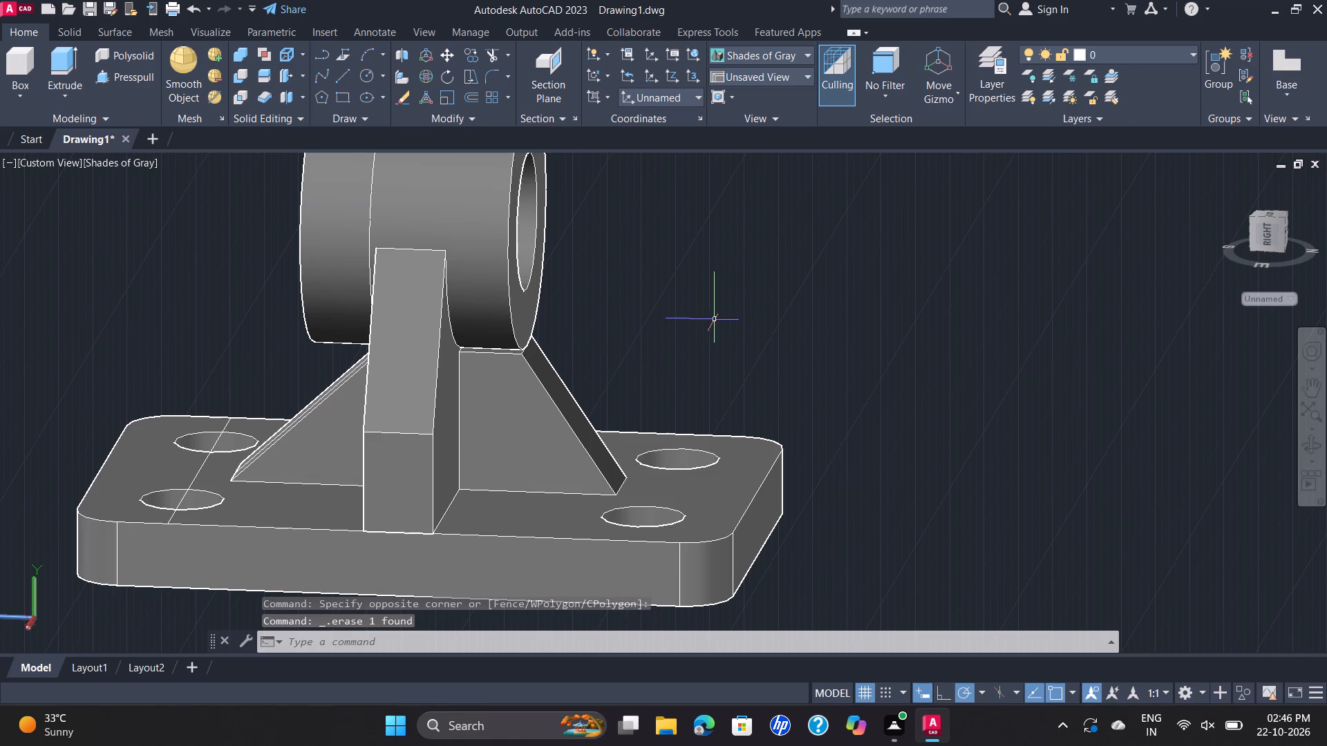
In SE Isometric view, union the plate, rib, cylinder and both gussets into one solid.
scroll(760, 371, down, 1)
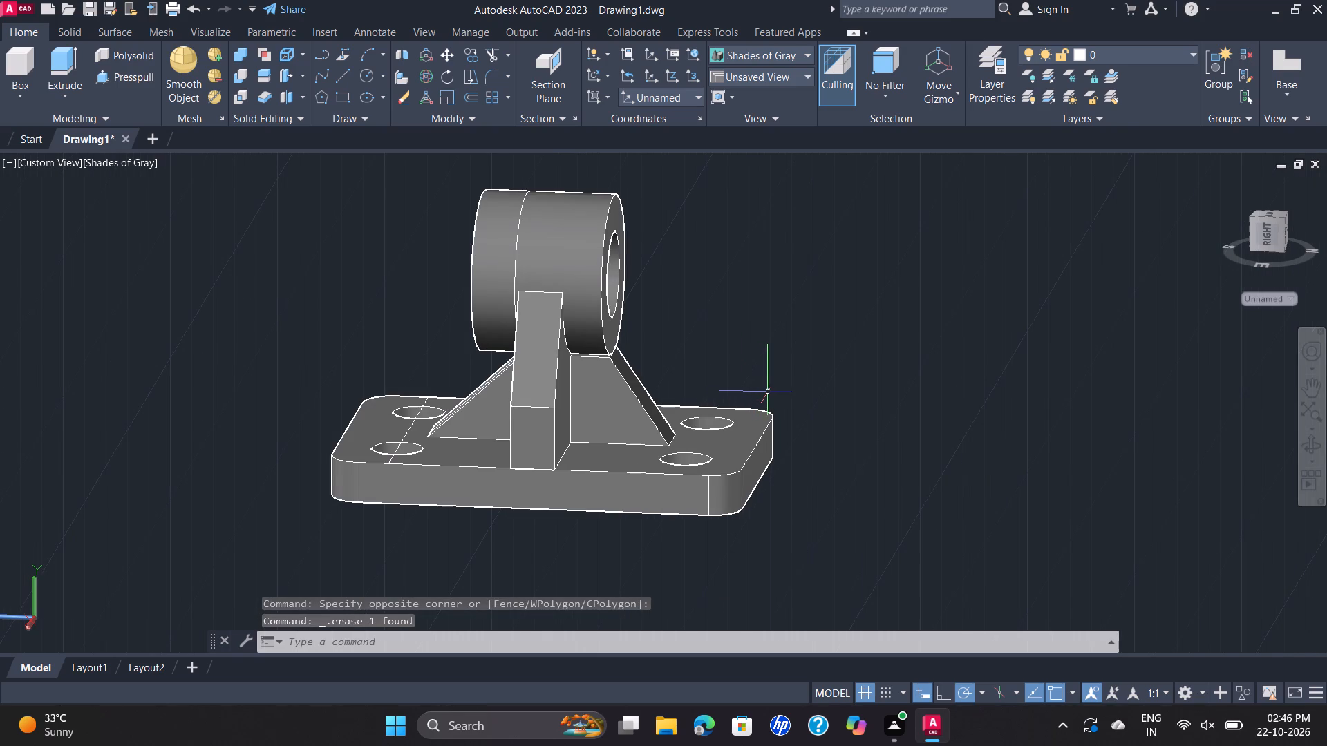
shift+middle_drag(781, 396, 513, 359)
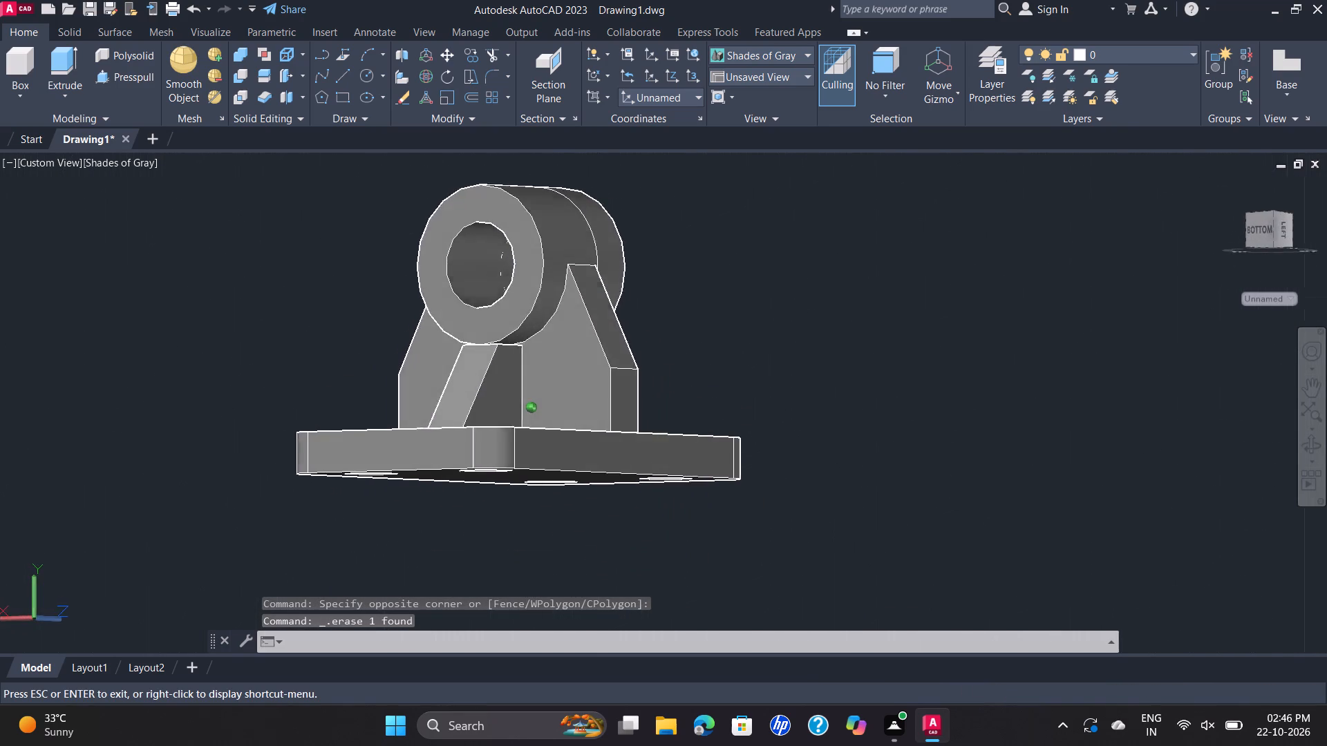
shift+middle_drag(513, 359, 839, 423)
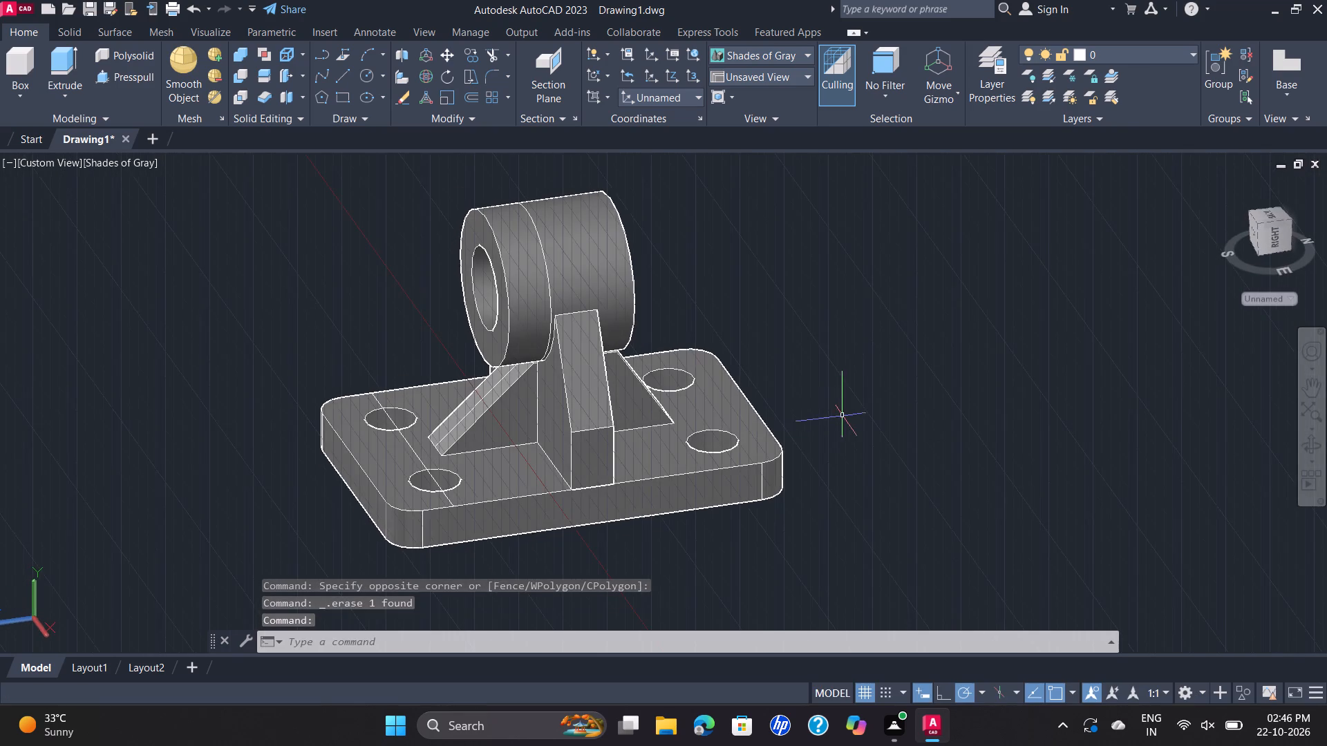
scroll(836, 399, up, 2)
scroll(840, 399, down, 2)
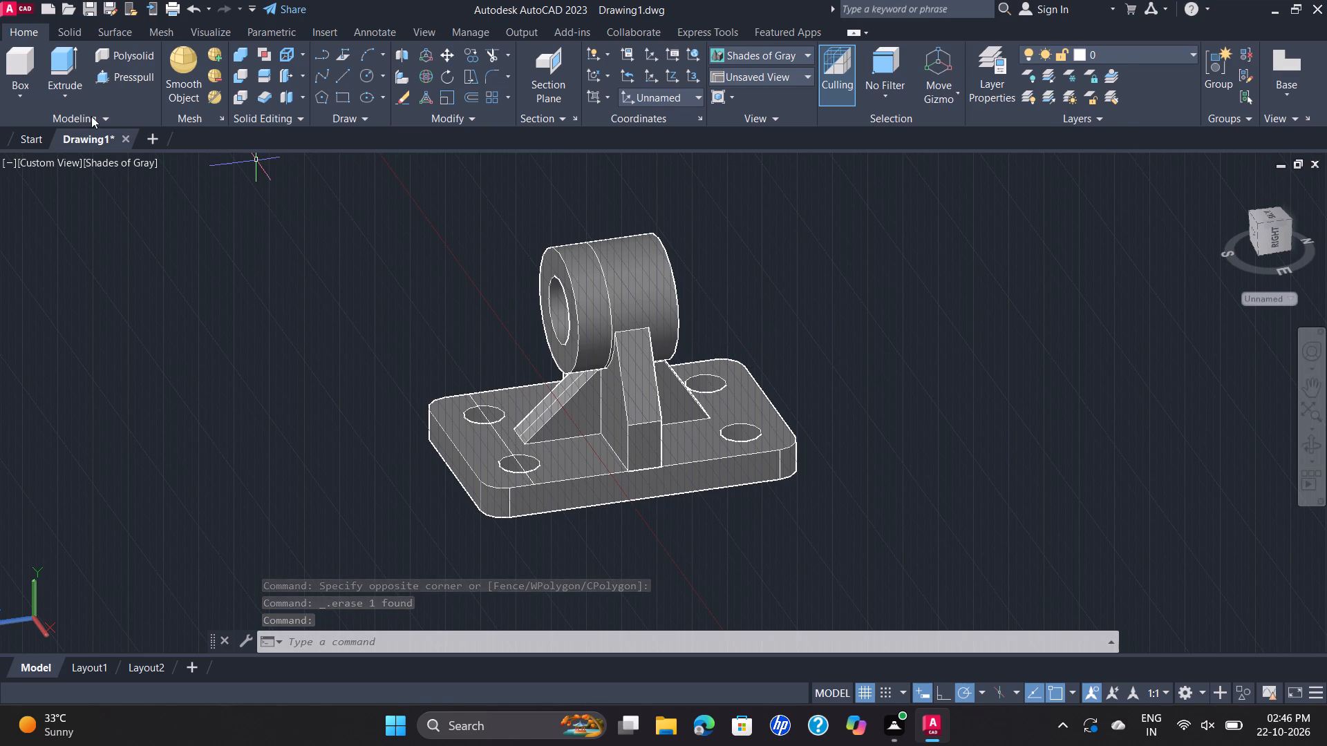
click(39, 166)
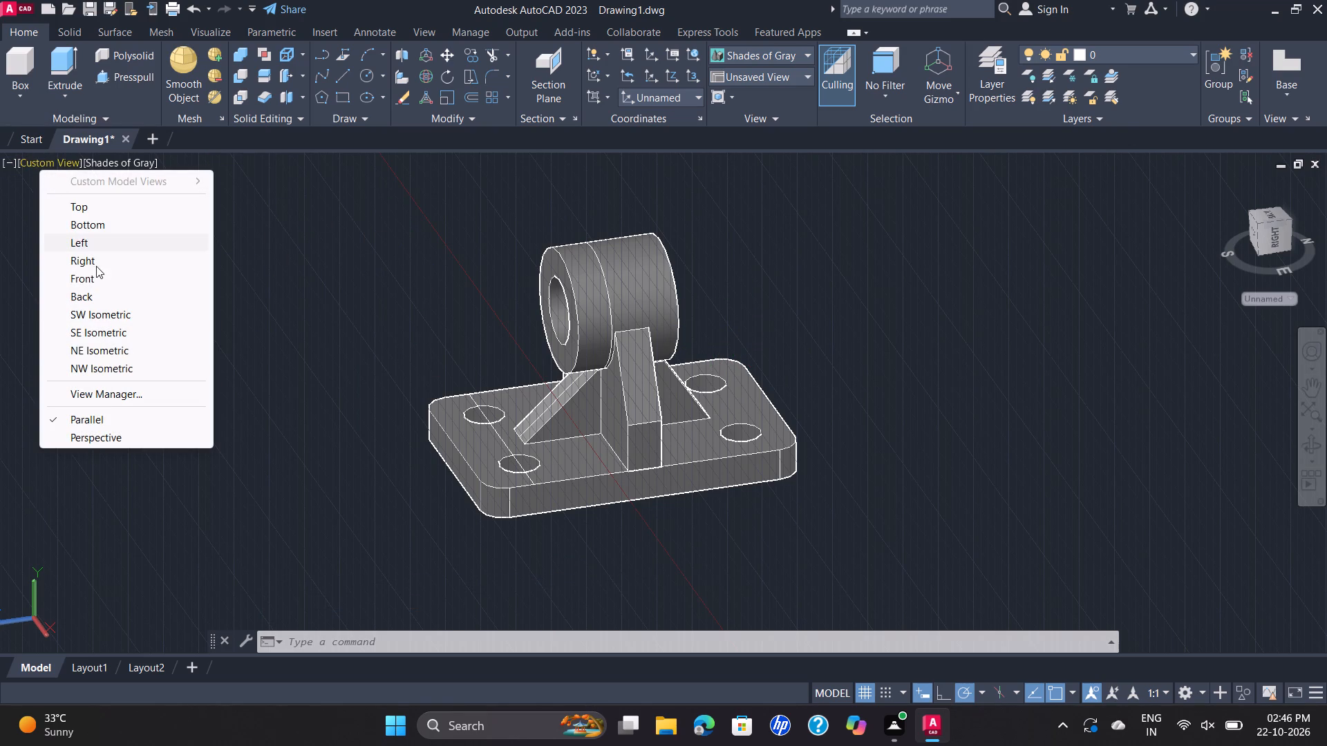
click(82, 332)
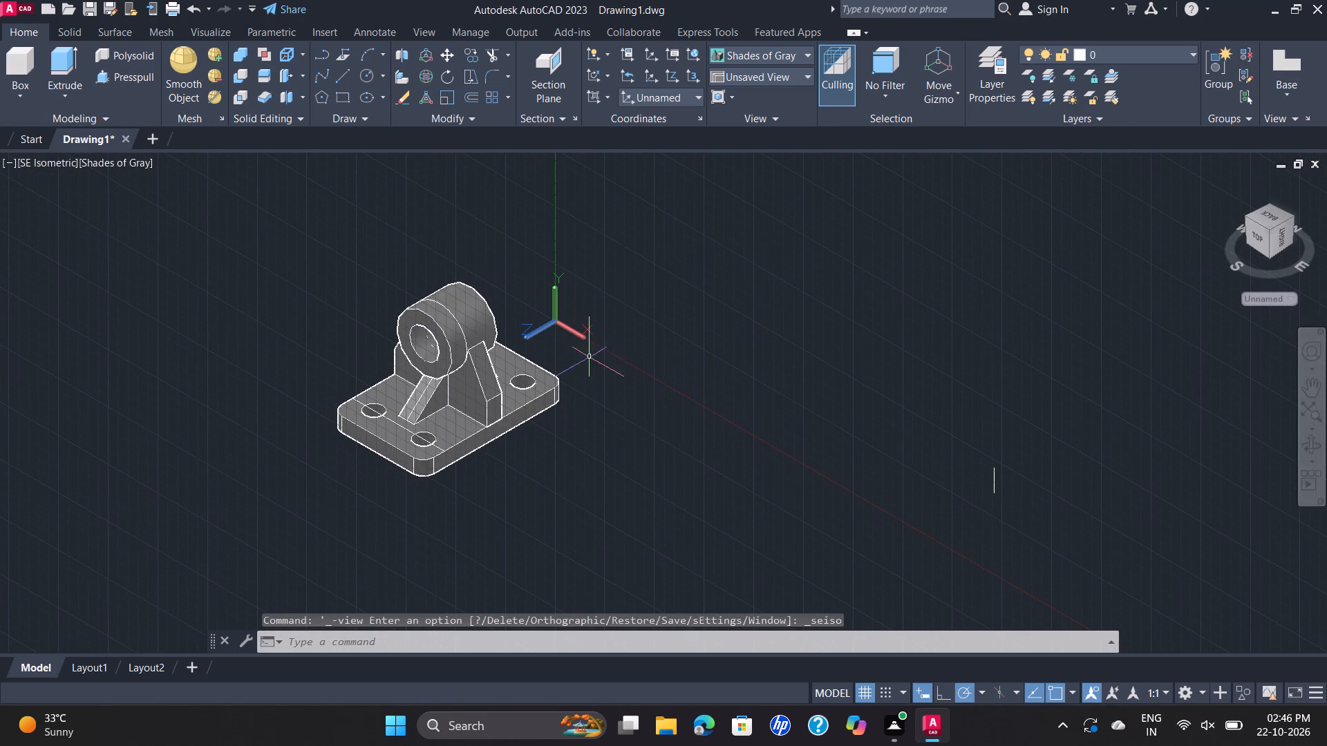
click(675, 254)
click(354, 462)
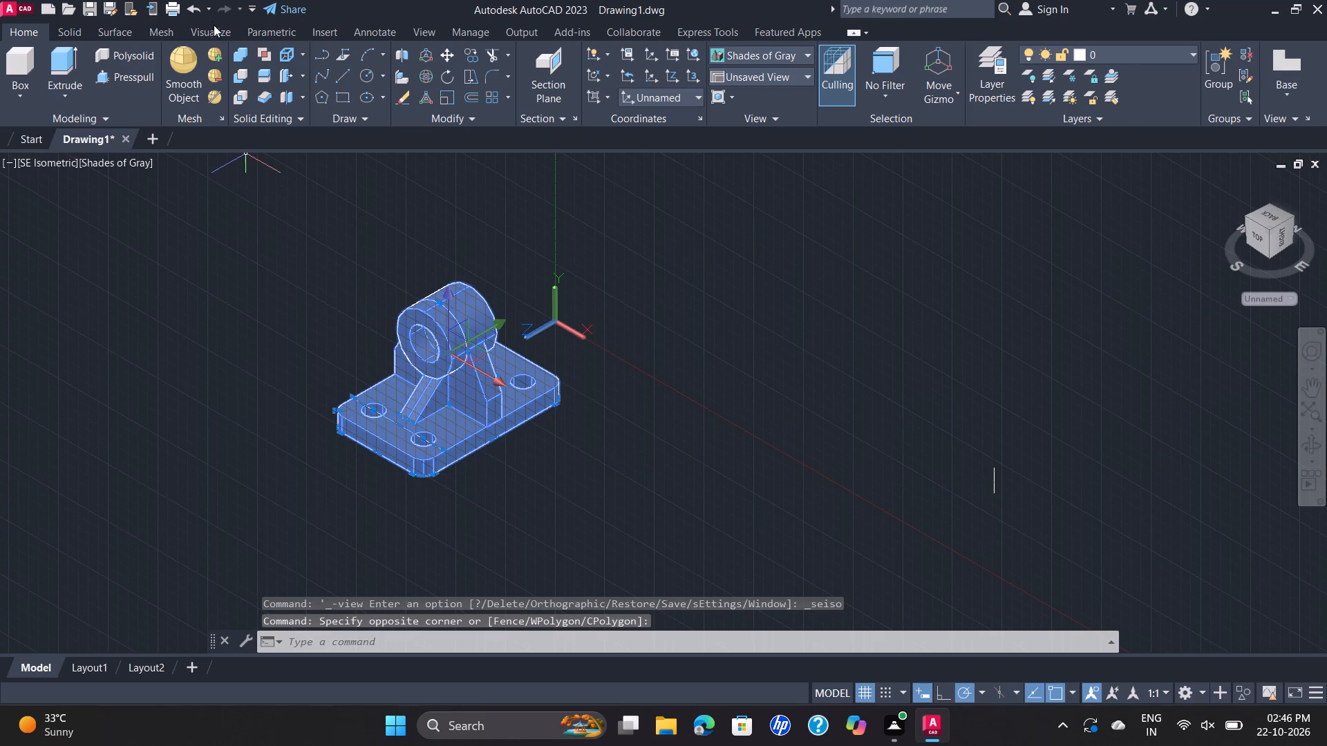
click(240, 52)
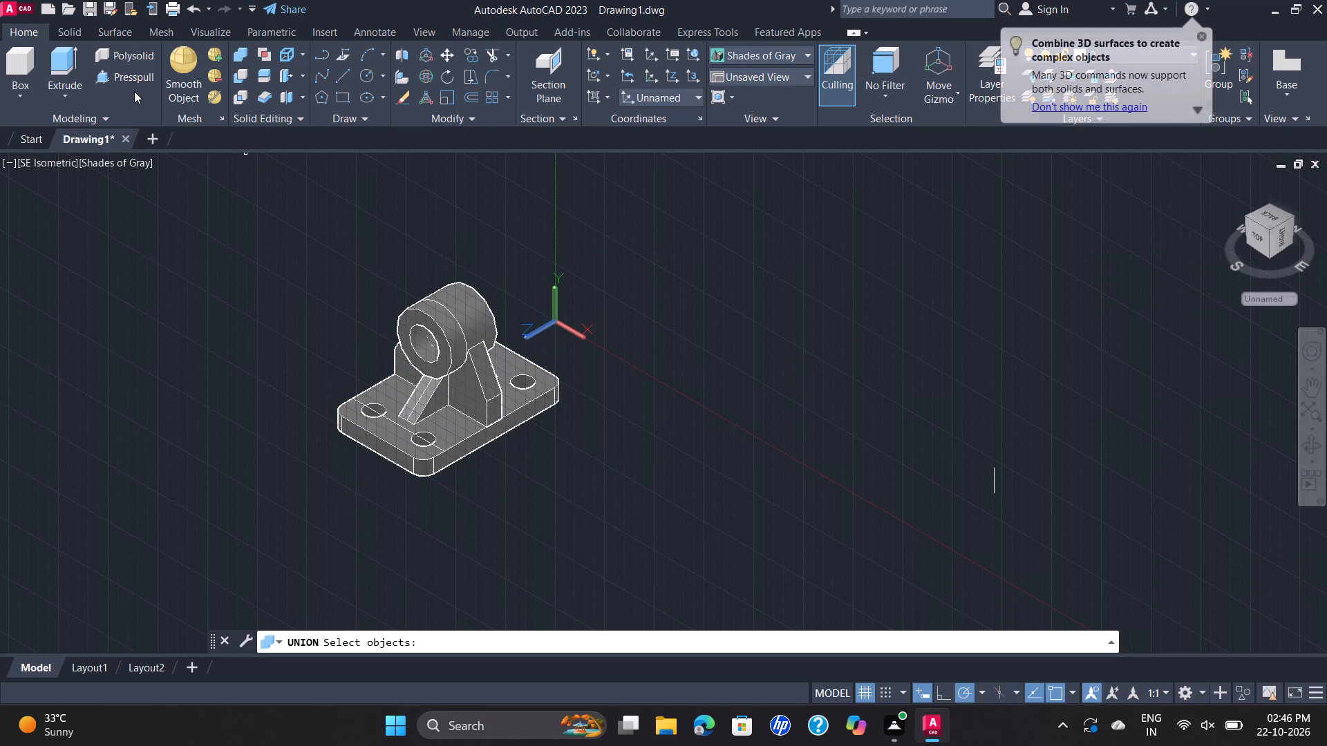
click(528, 247)
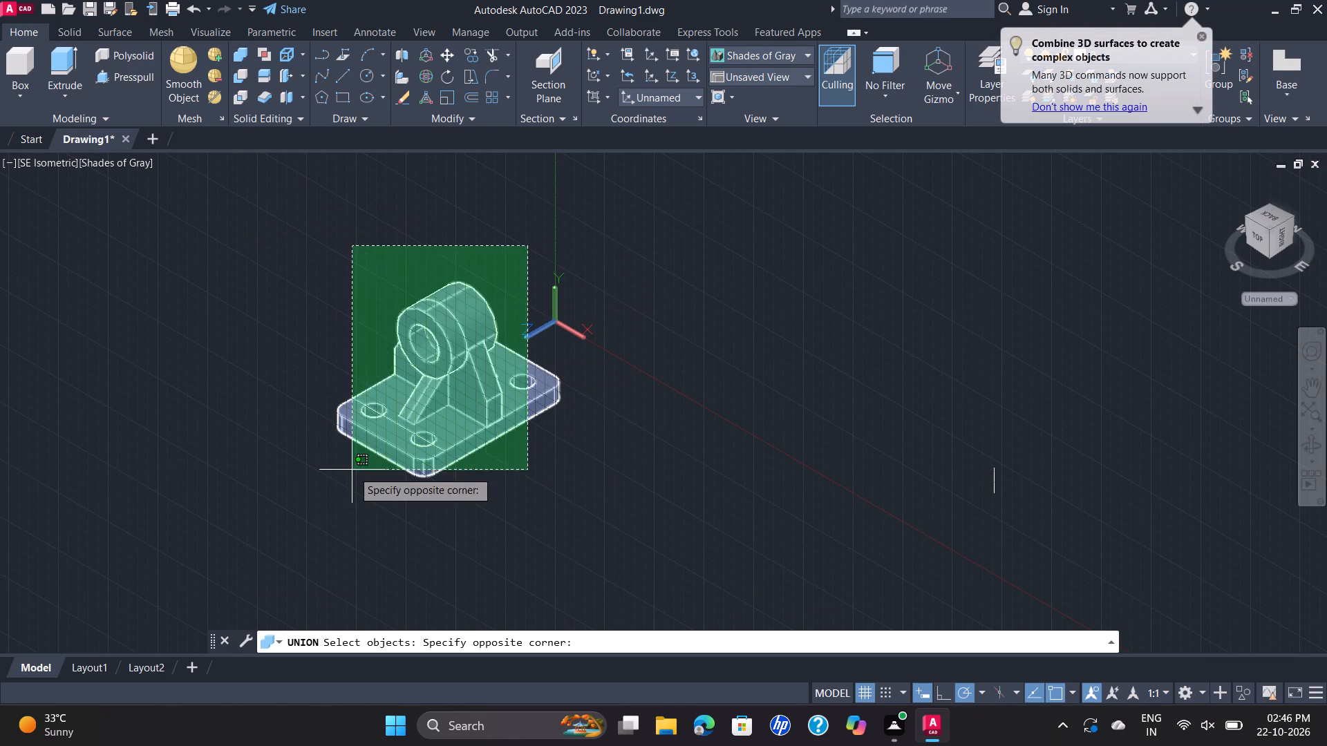
click(352, 470)
right_click(368, 441)
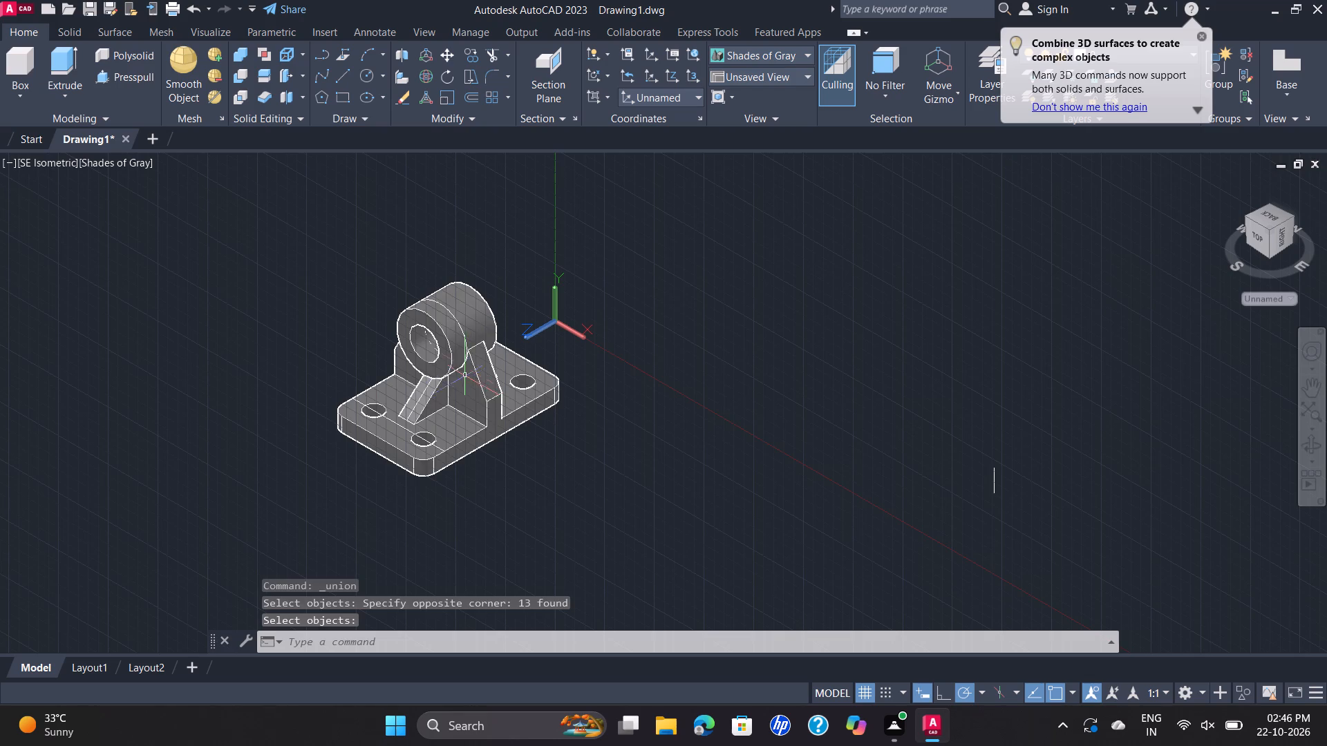
Move the united bracket solid away from its construction outlines into the empty space on the other side of the UCS origin.
click(457, 355)
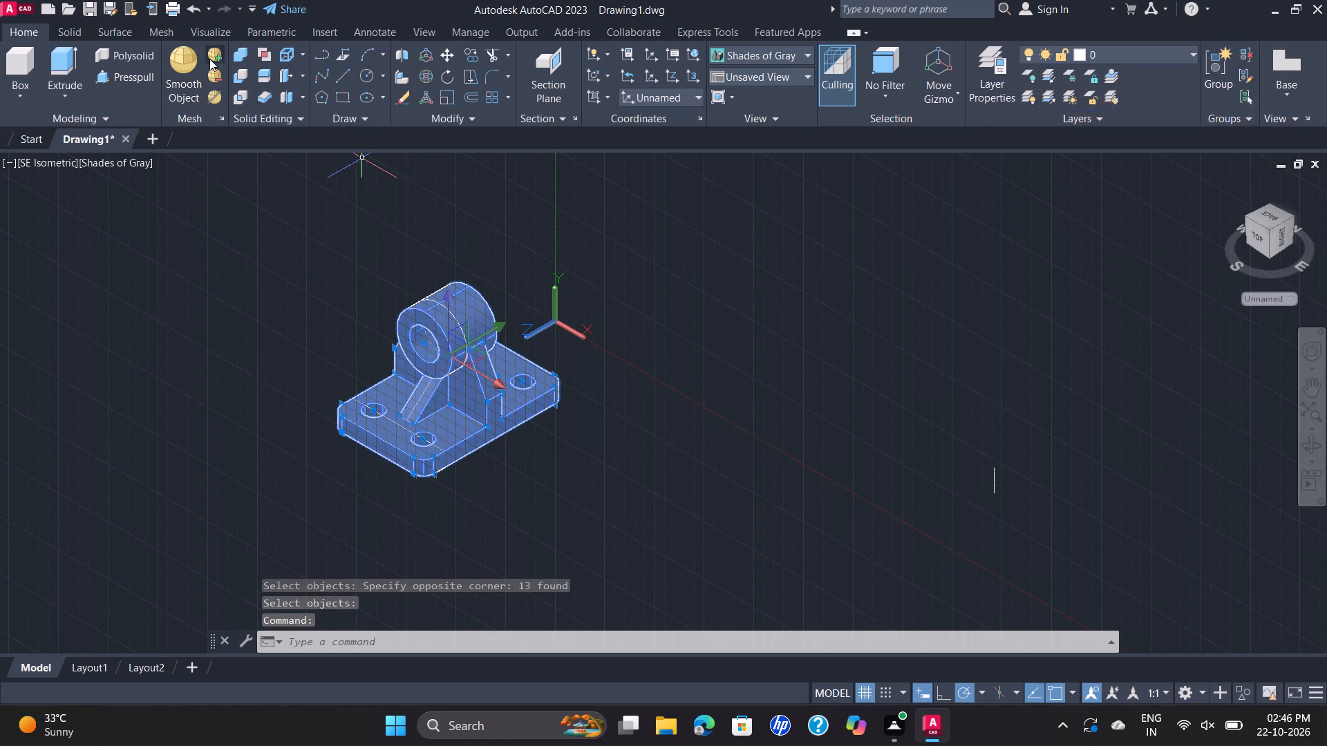
click(443, 57)
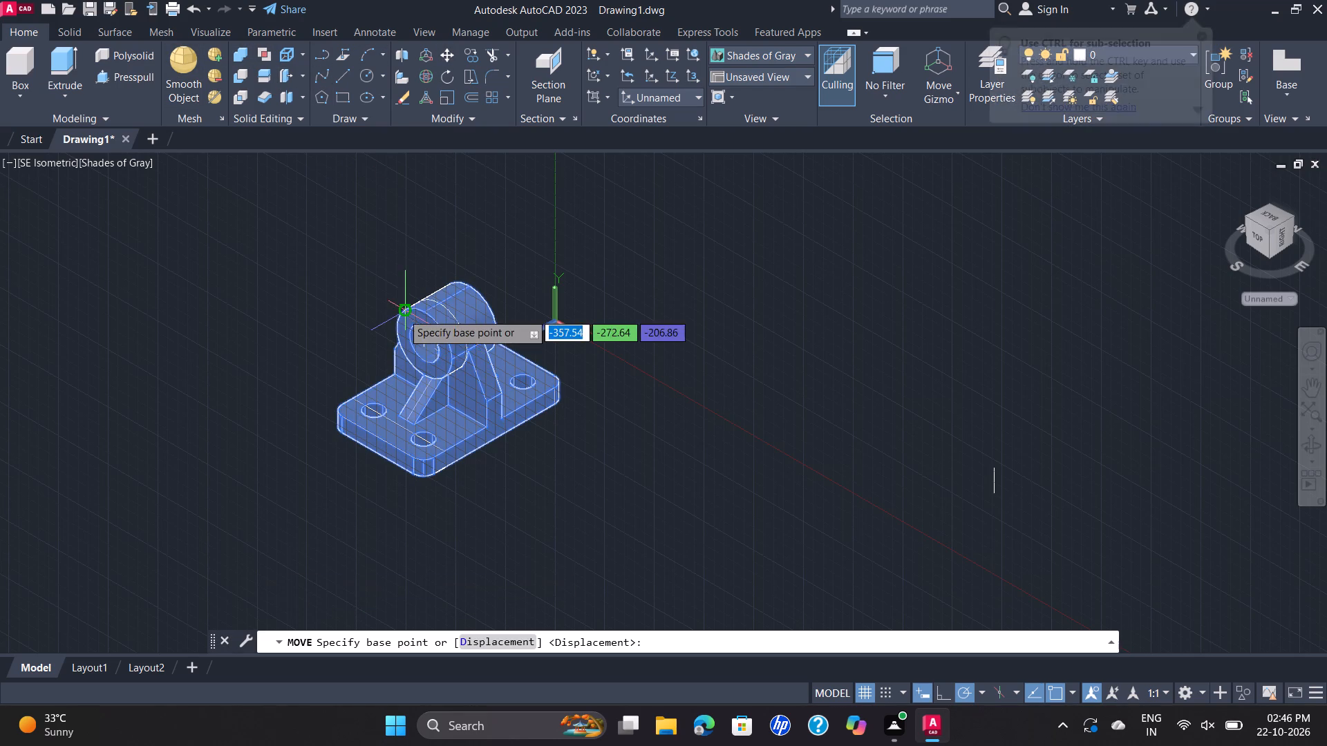
click(435, 321)
click(793, 307)
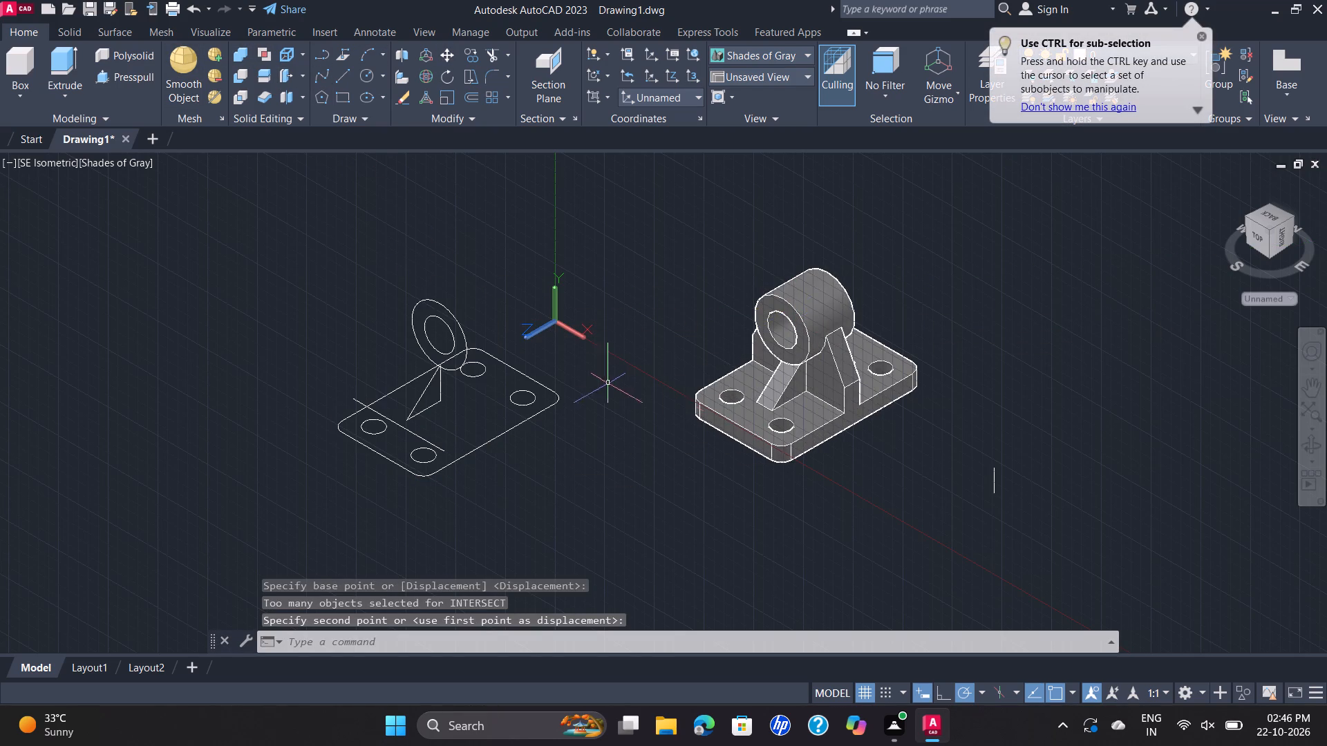
Erase all the leftover plate, hole, cylinder and gusset construction outlines at the bracket's former location.
click(594, 377)
click(317, 322)
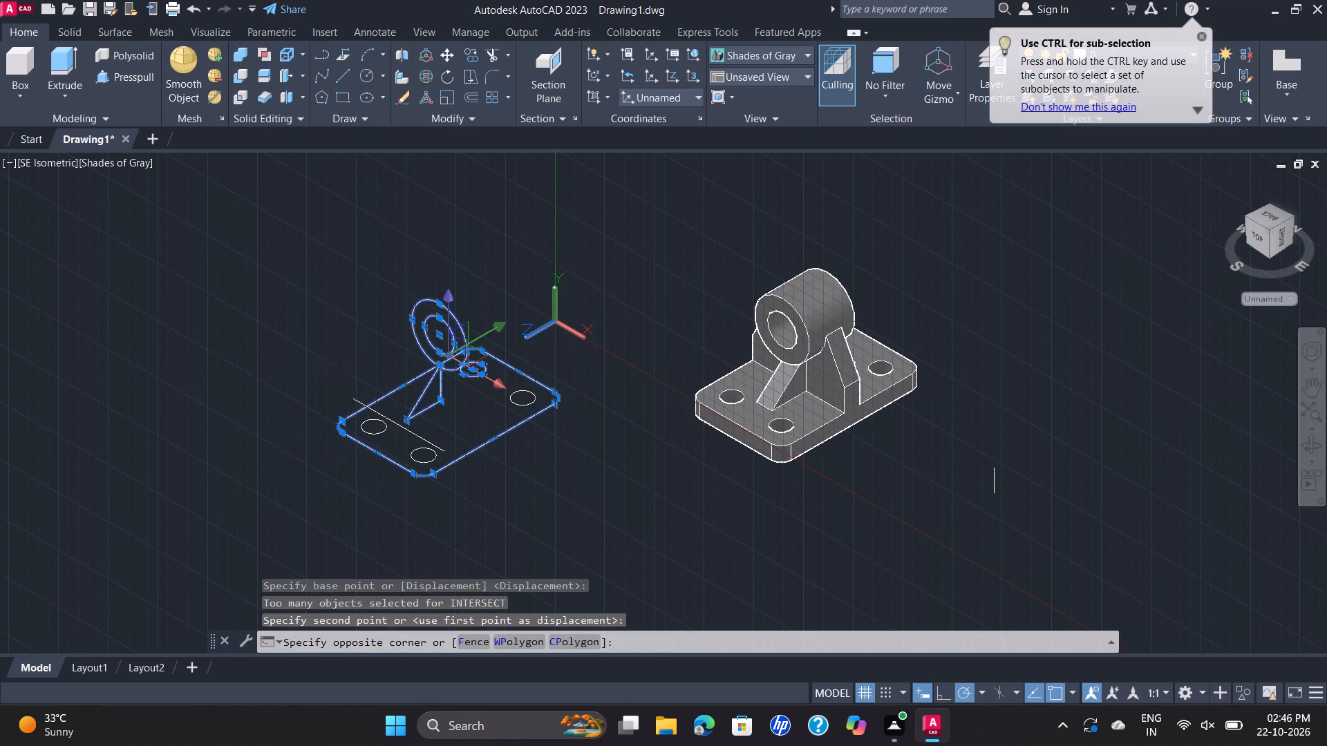
drag(581, 394, 554, 394)
click(223, 482)
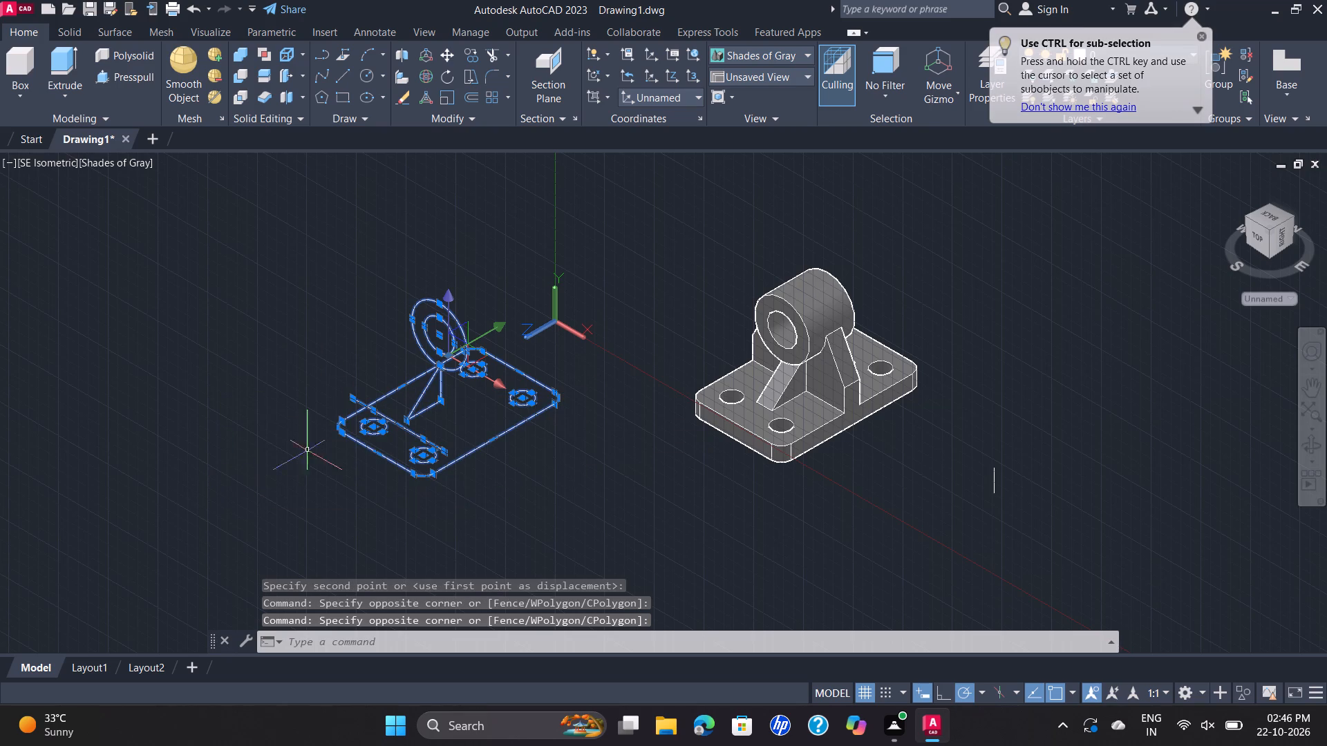
key(Delete)
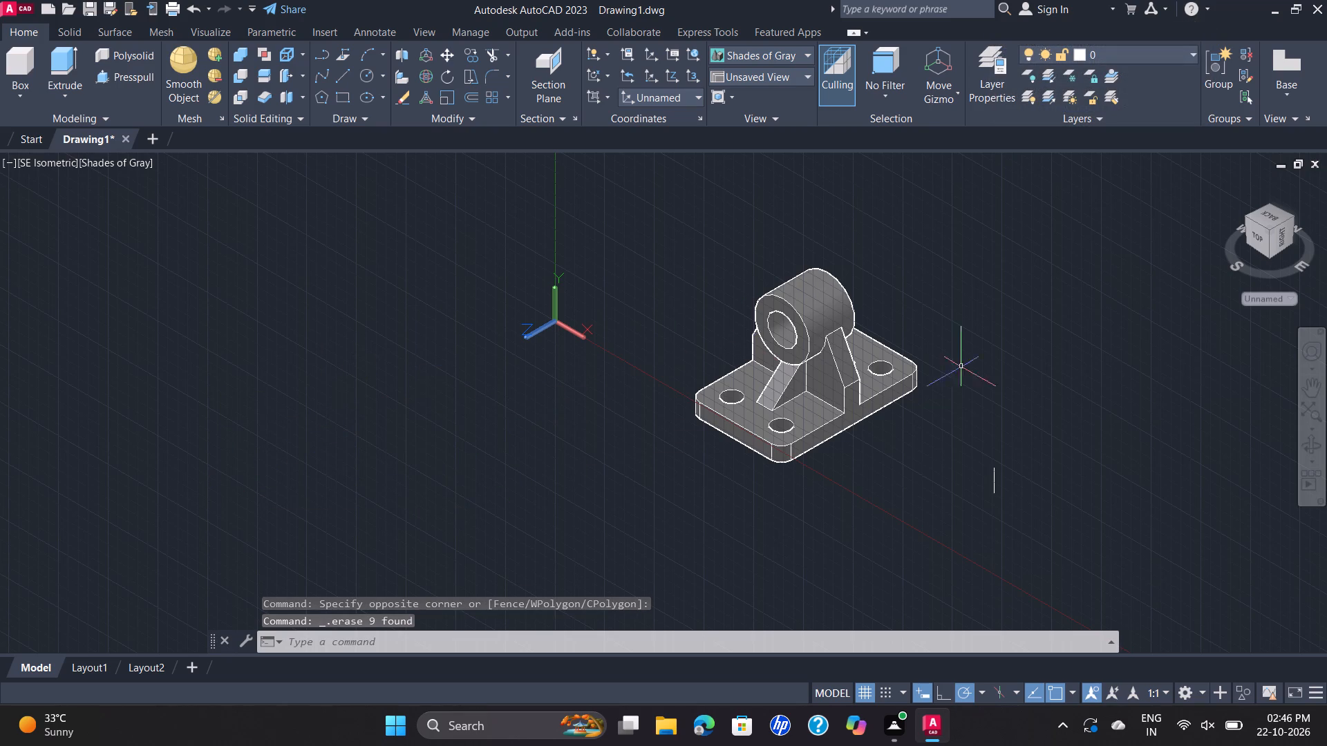
Erase the short stray line in the empty space beside the bracket.
drag(1075, 412, 1054, 462)
click(997, 535)
click(1039, 458)
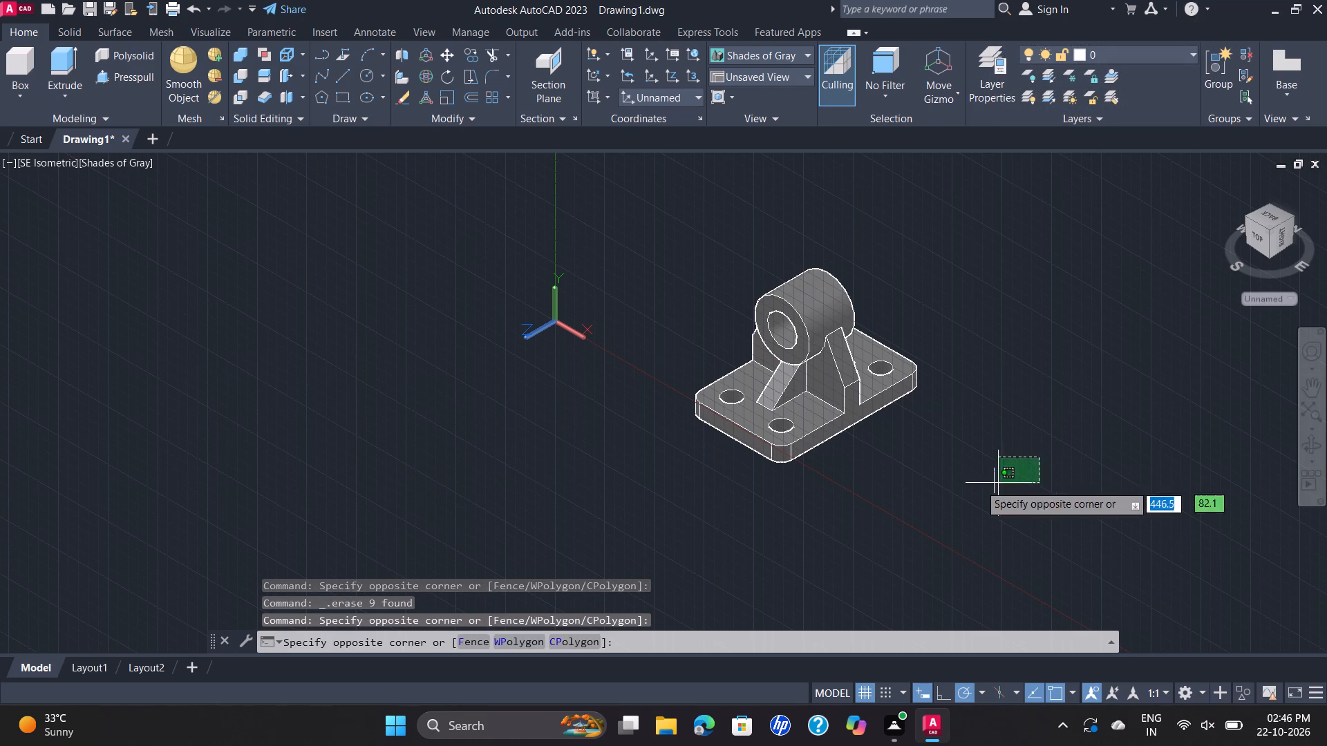
click(951, 506)
key(Delete)
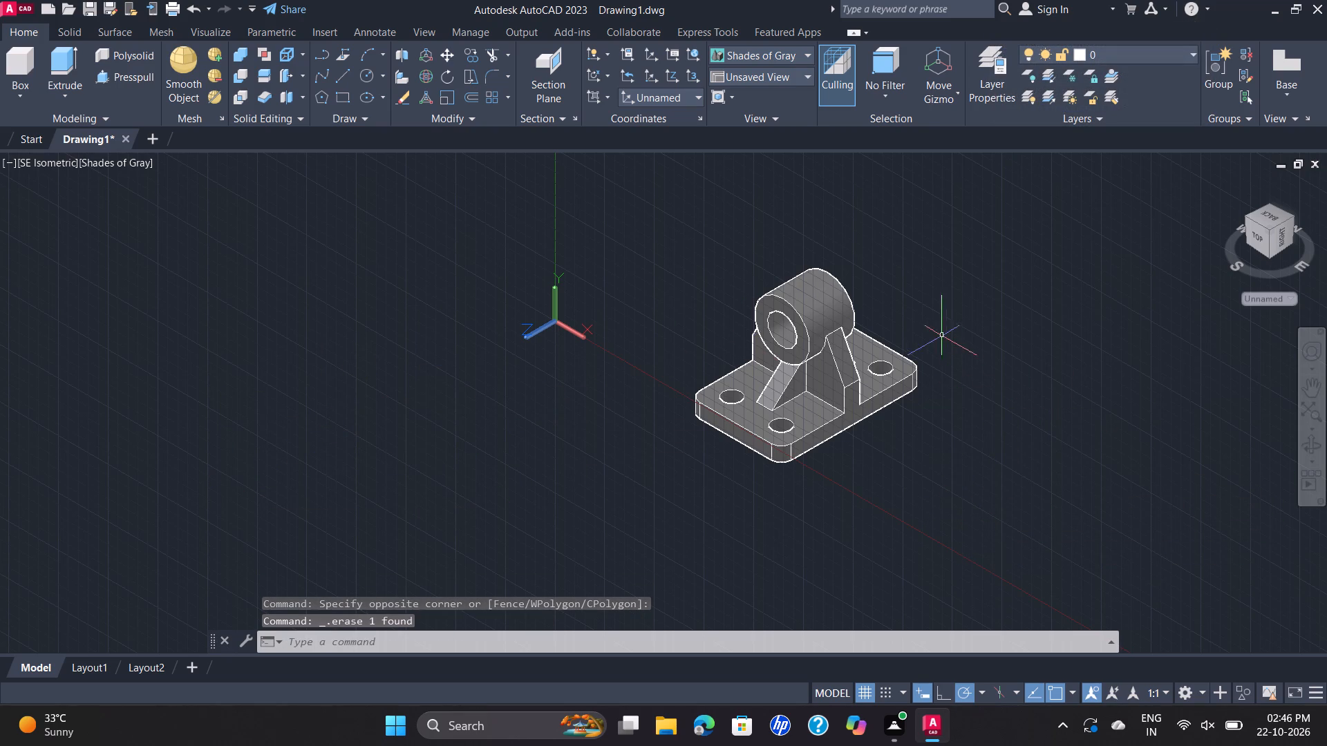
Save the drawing in the Documents folder as D 53 in AutoCAD 2018 Drawing format.
scroll(910, 329, up, 2)
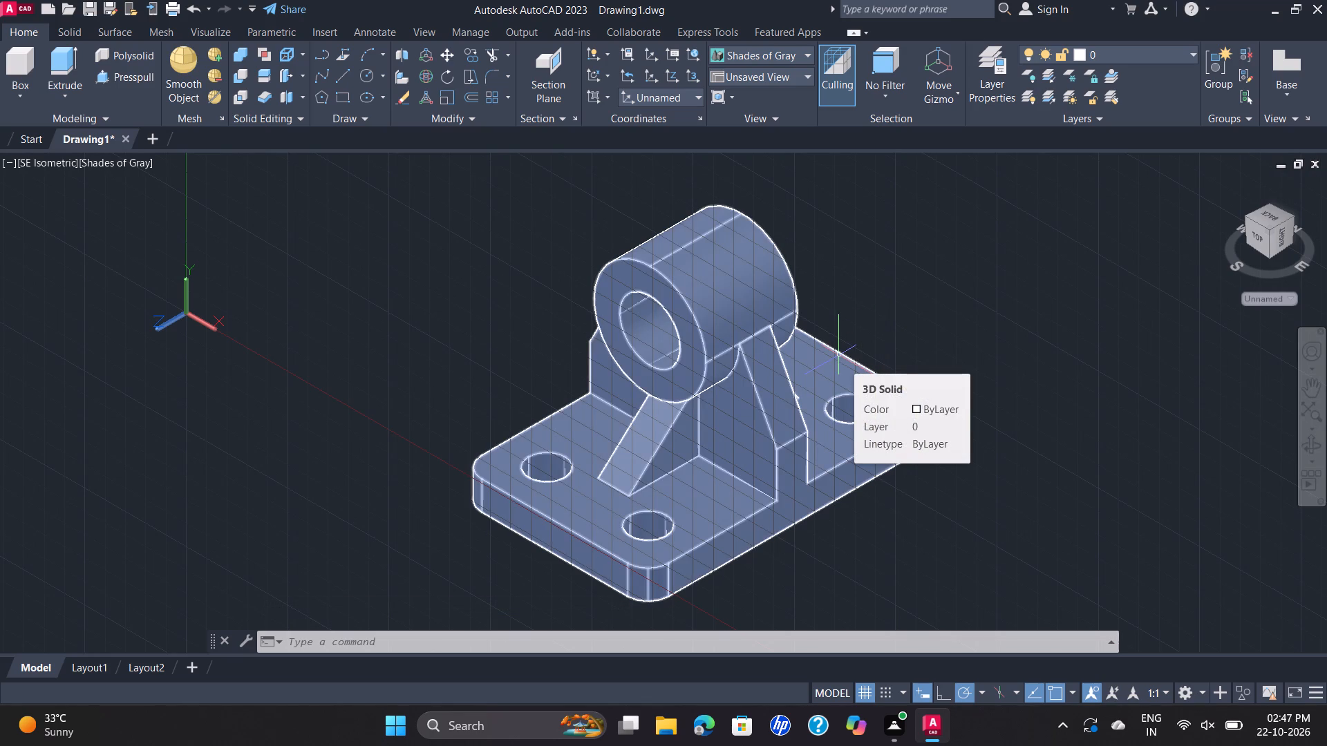
key(ctrl+s)
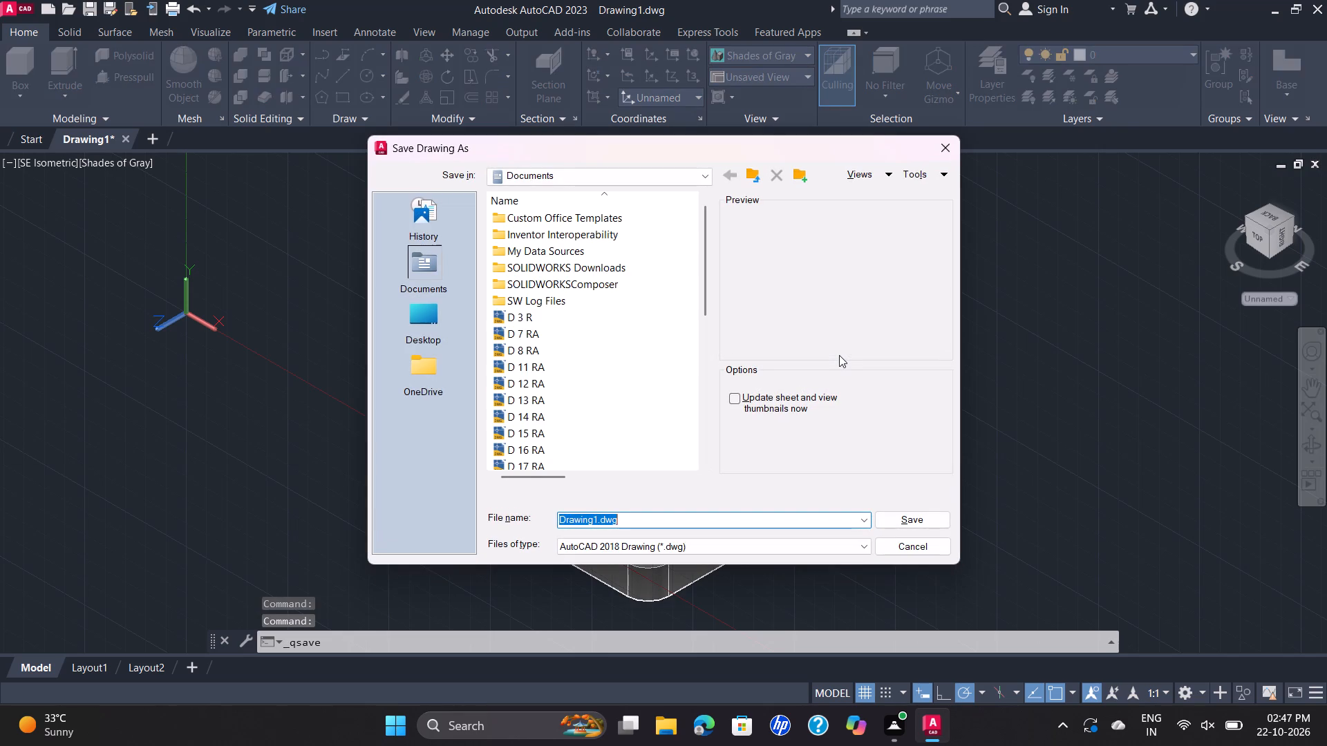
key(5)
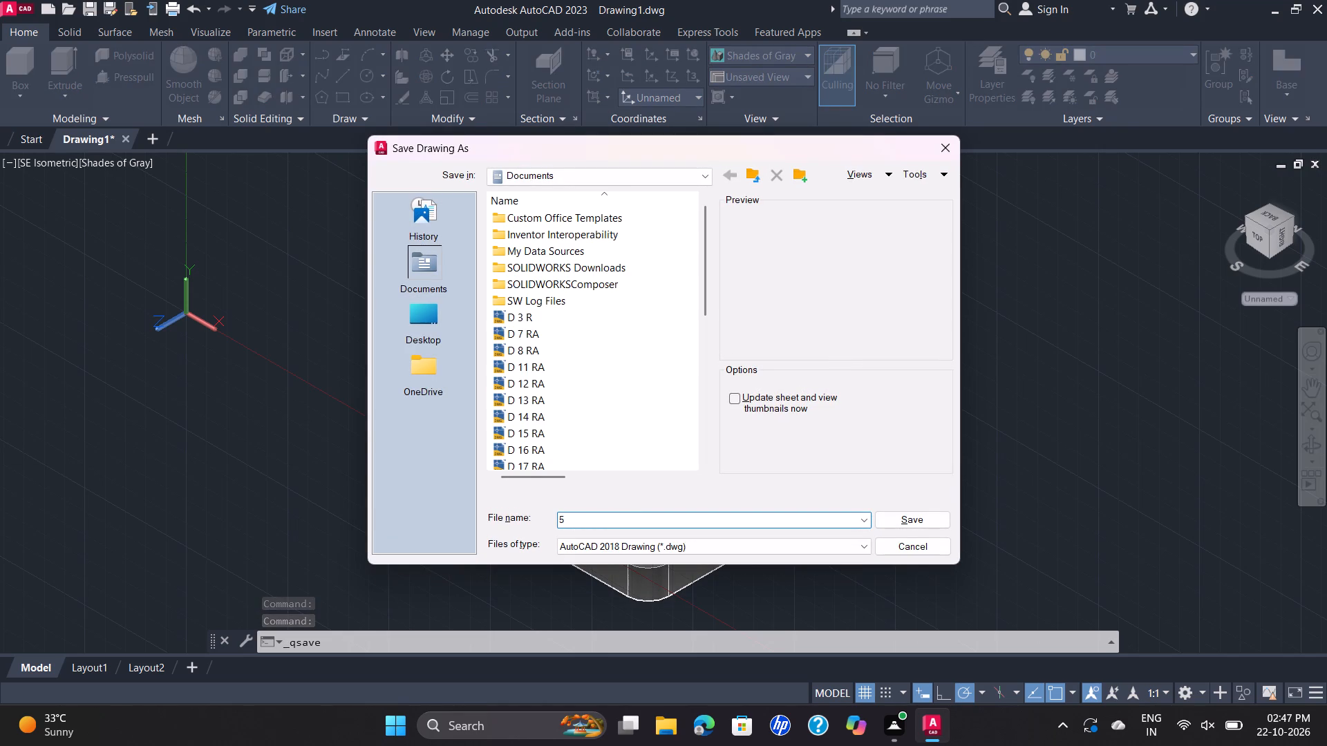
key(BackSpace)
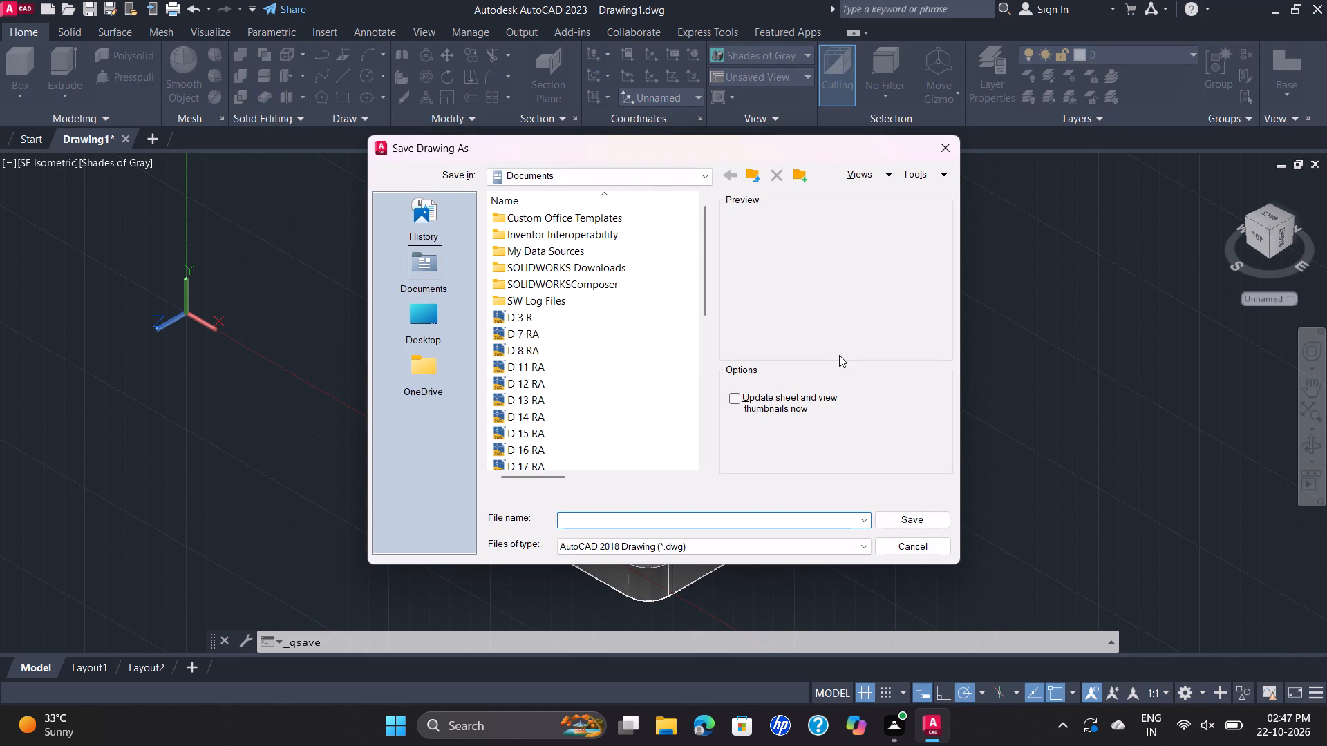
key(d)
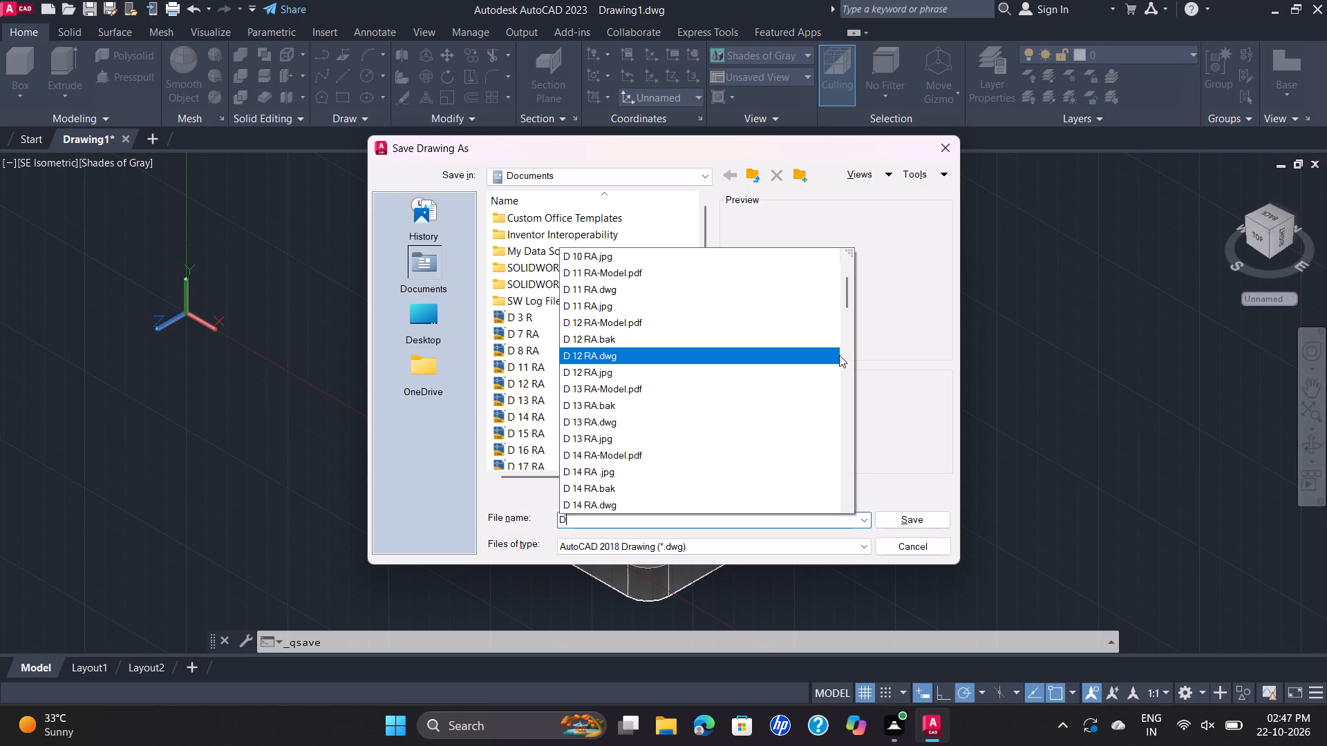
key(space)
text(53)
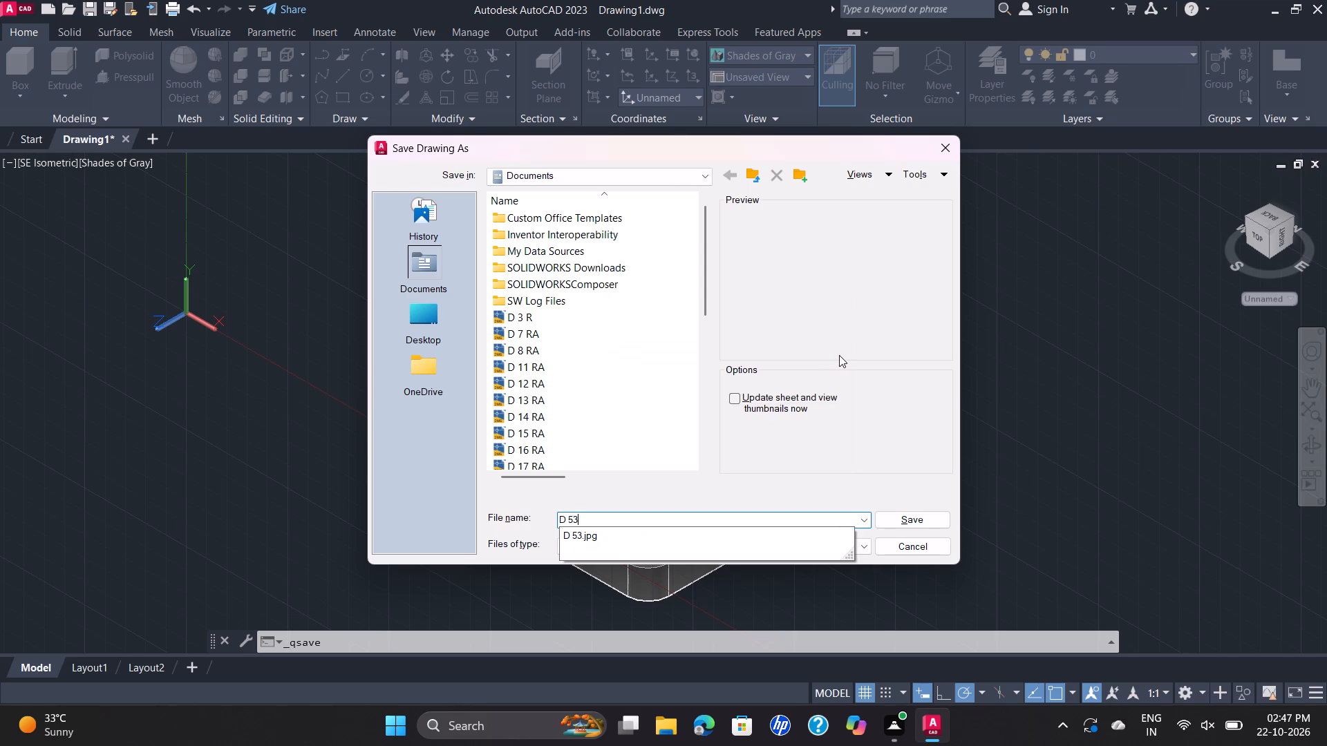
click(914, 523)
Set up a landscape plot of the model with the DWG To PDF.pc3 plotter and a Window plot area enclosing the whole bracket.
scroll(941, 334, down, 1)
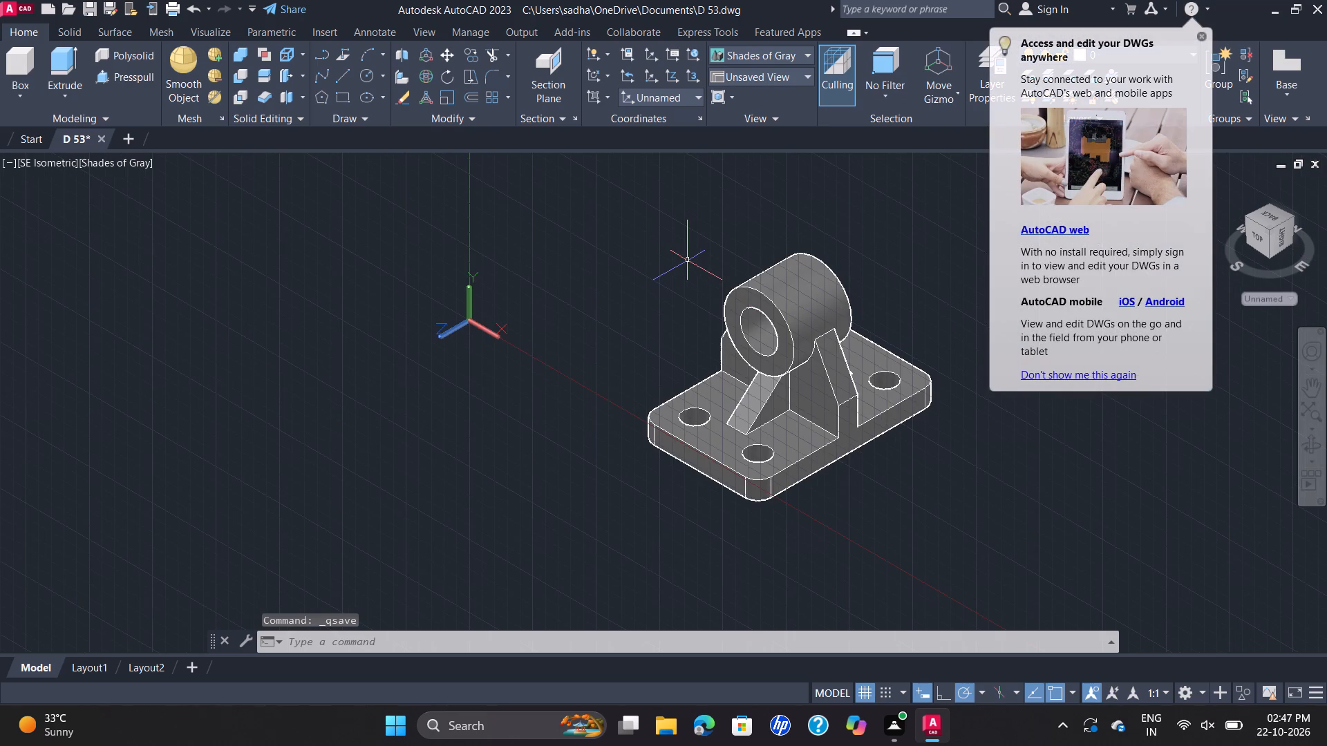
text(PLO)
key(t)
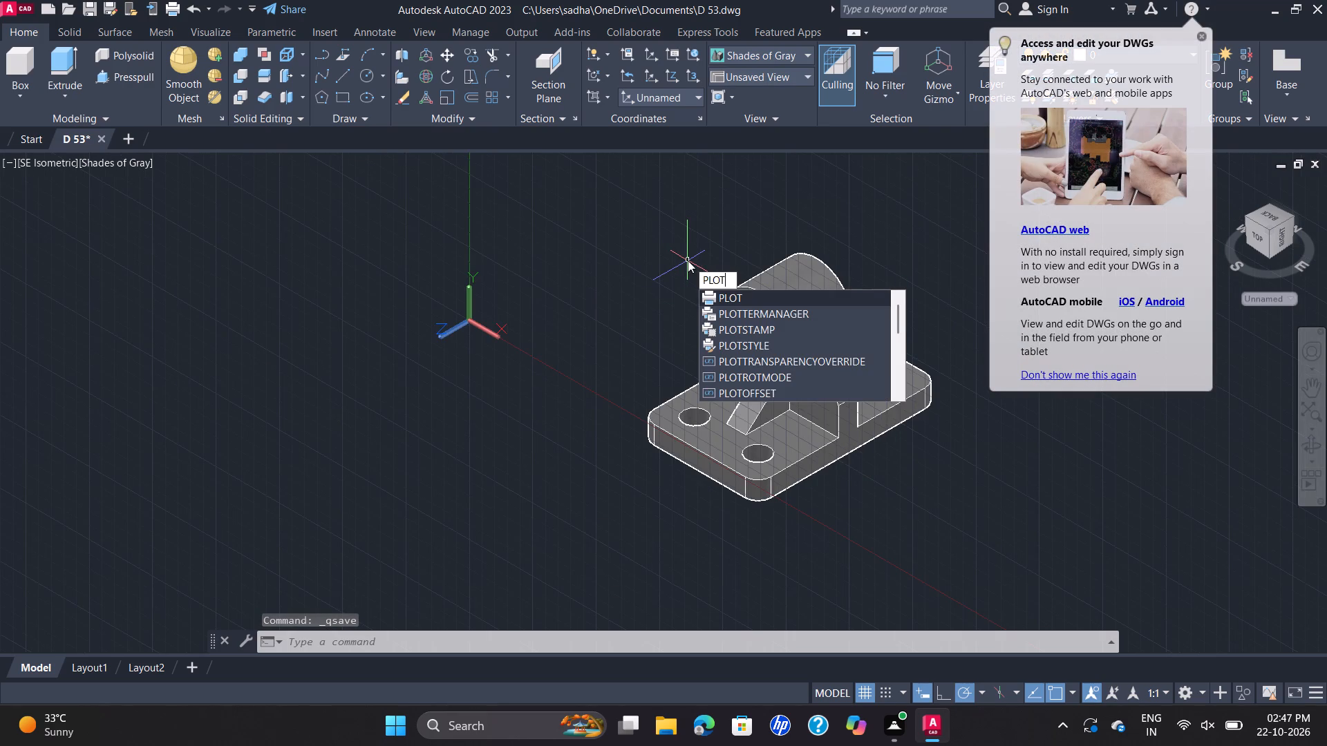
key(Return)
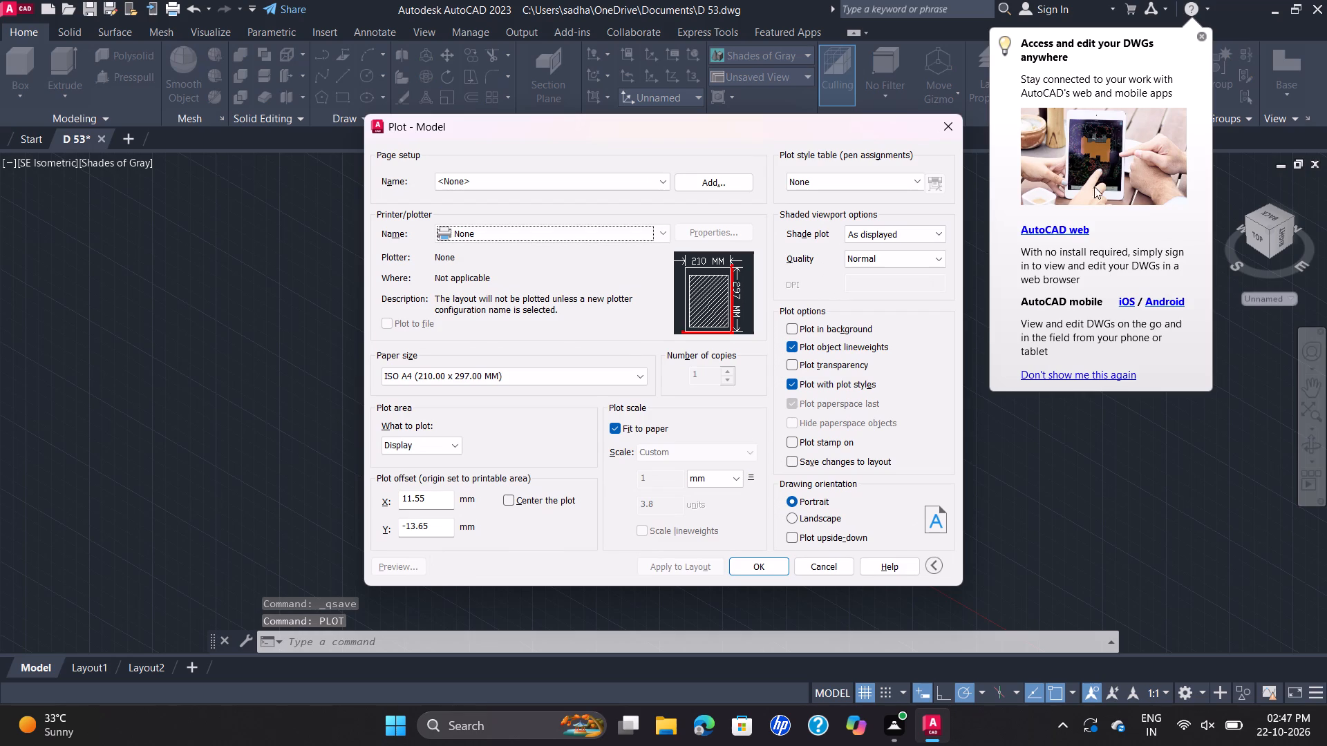
click(660, 231)
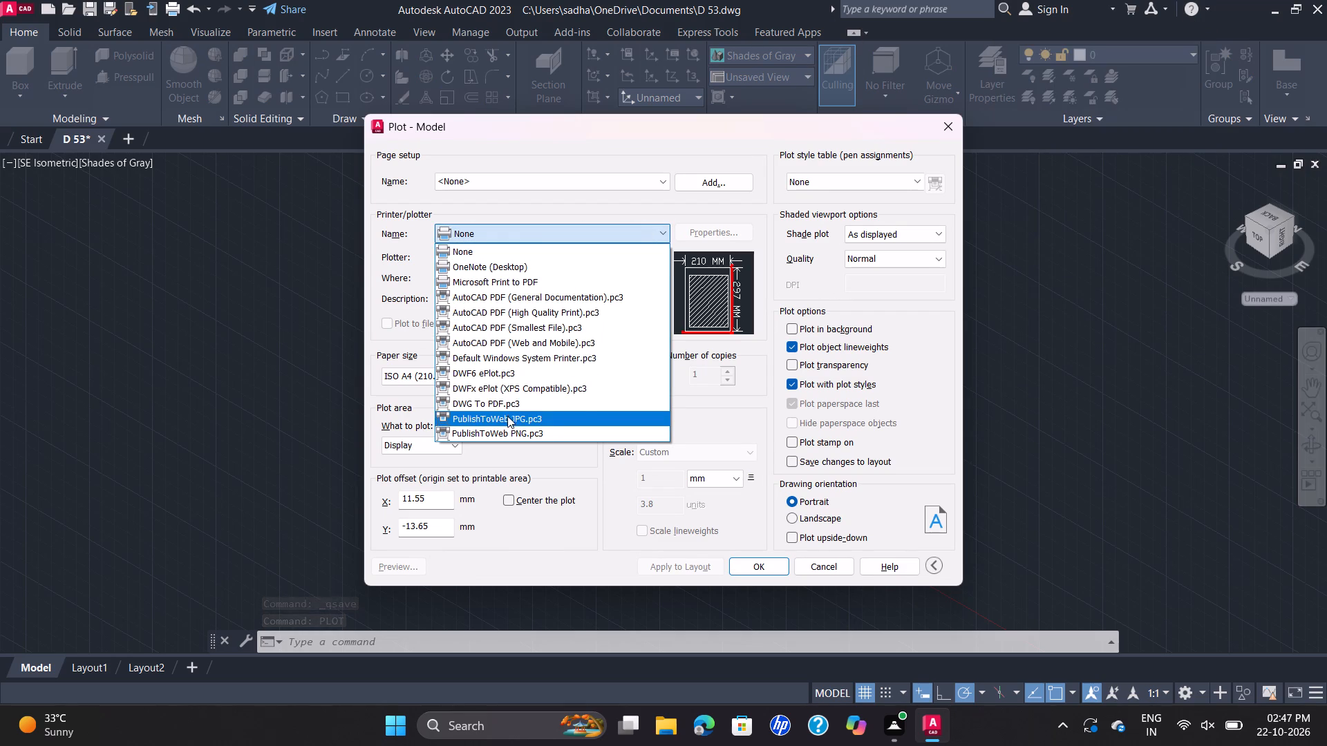
click(509, 404)
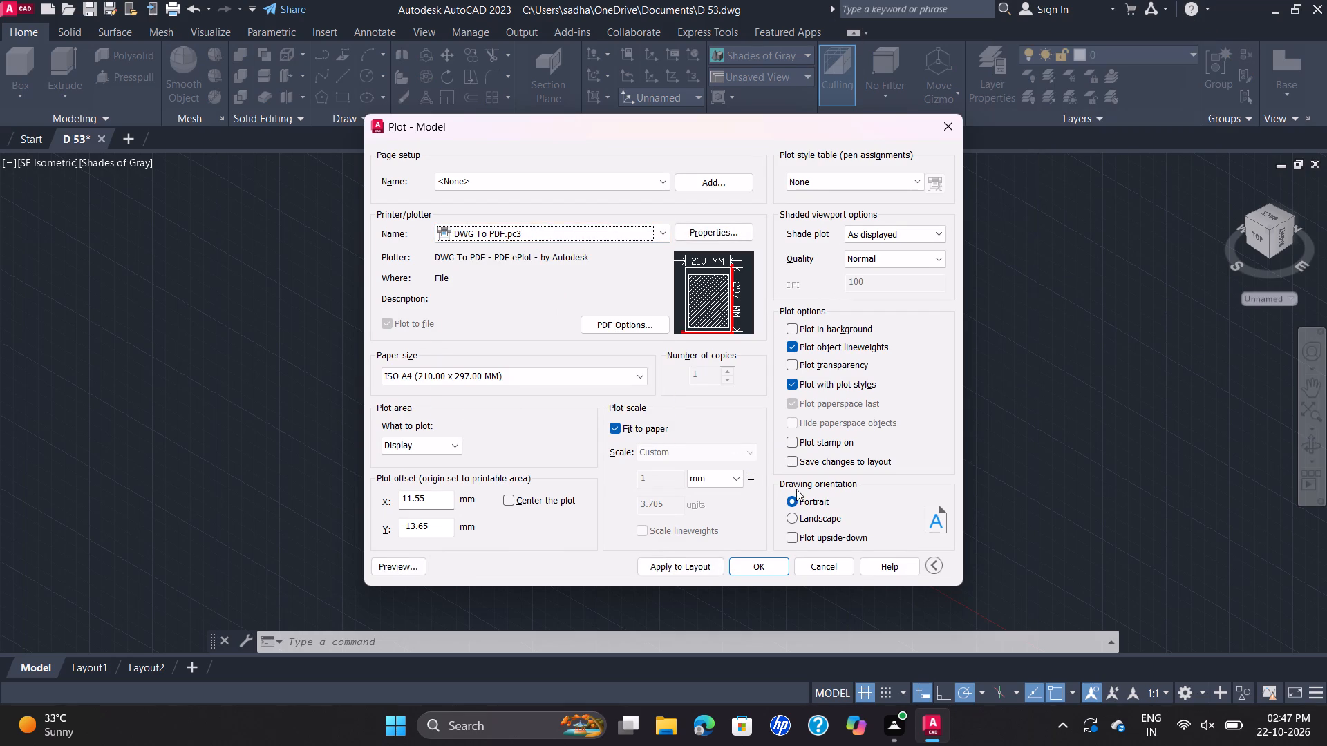
click(791, 517)
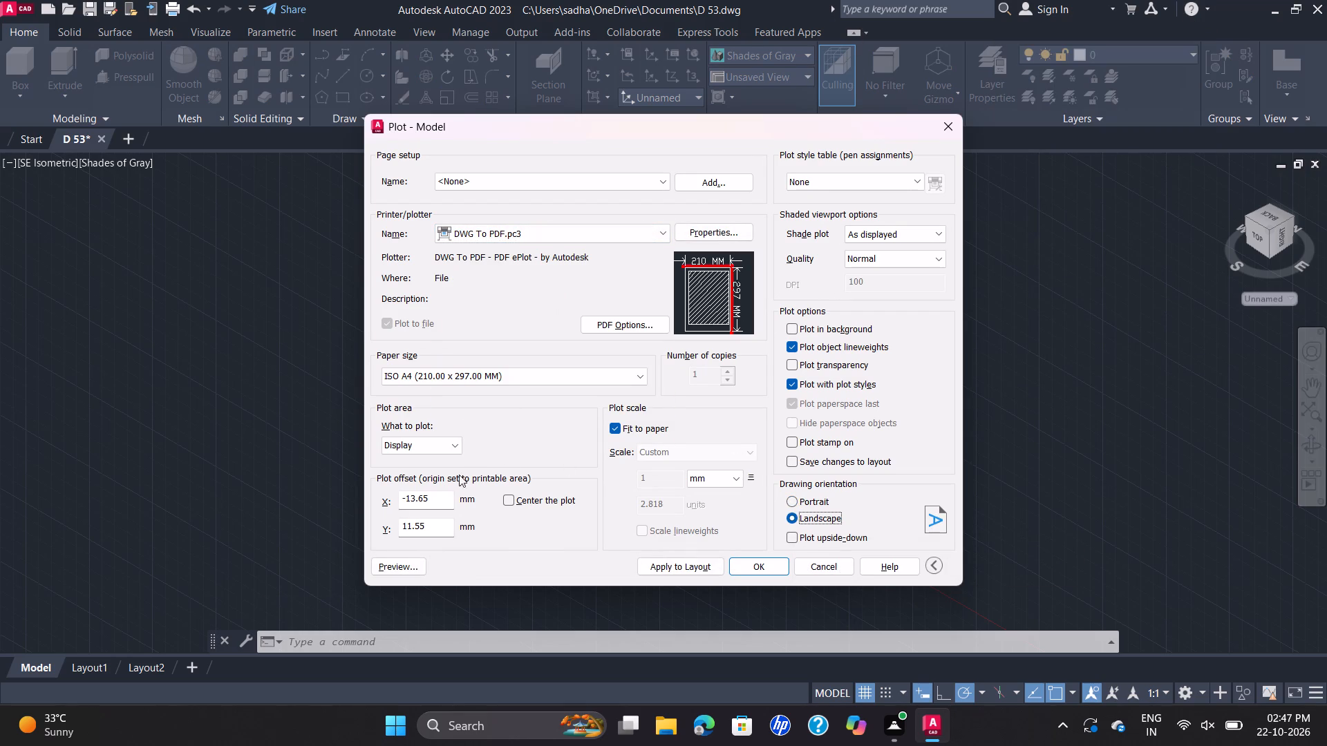
click(457, 453)
click(418, 493)
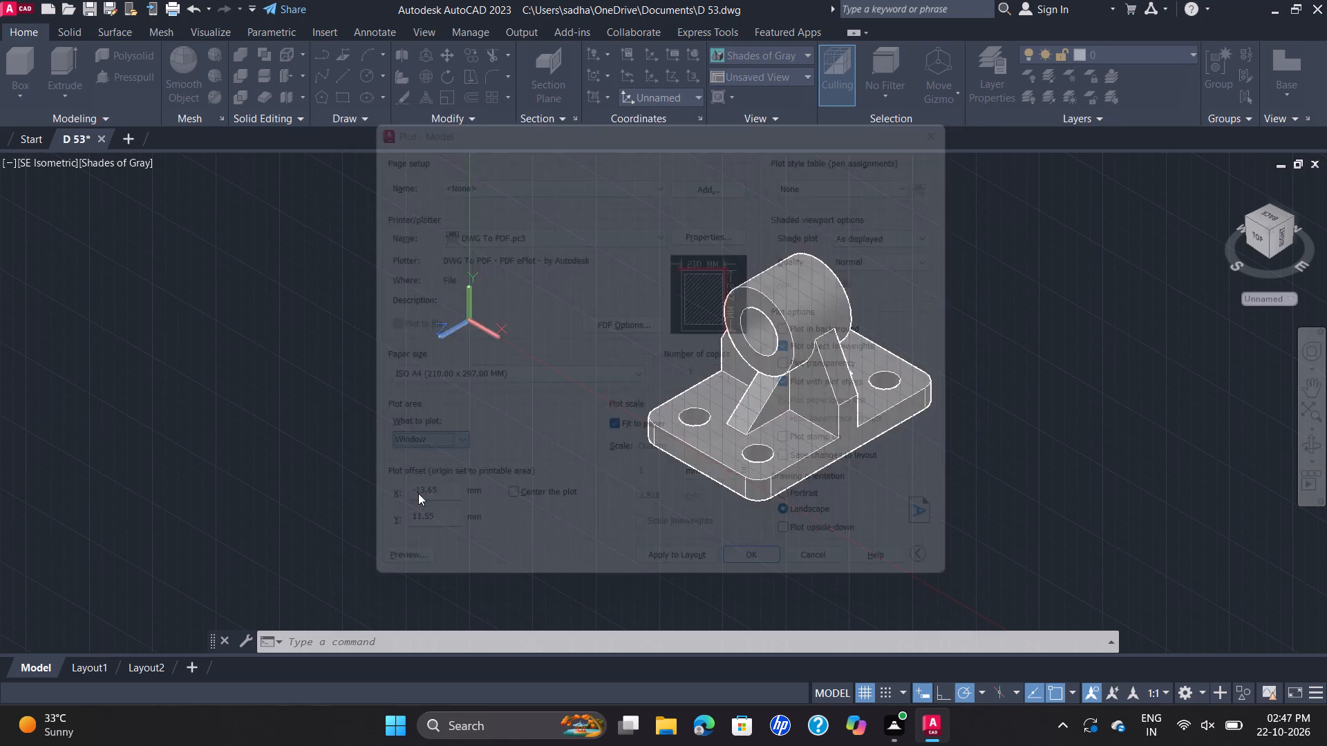
click(571, 190)
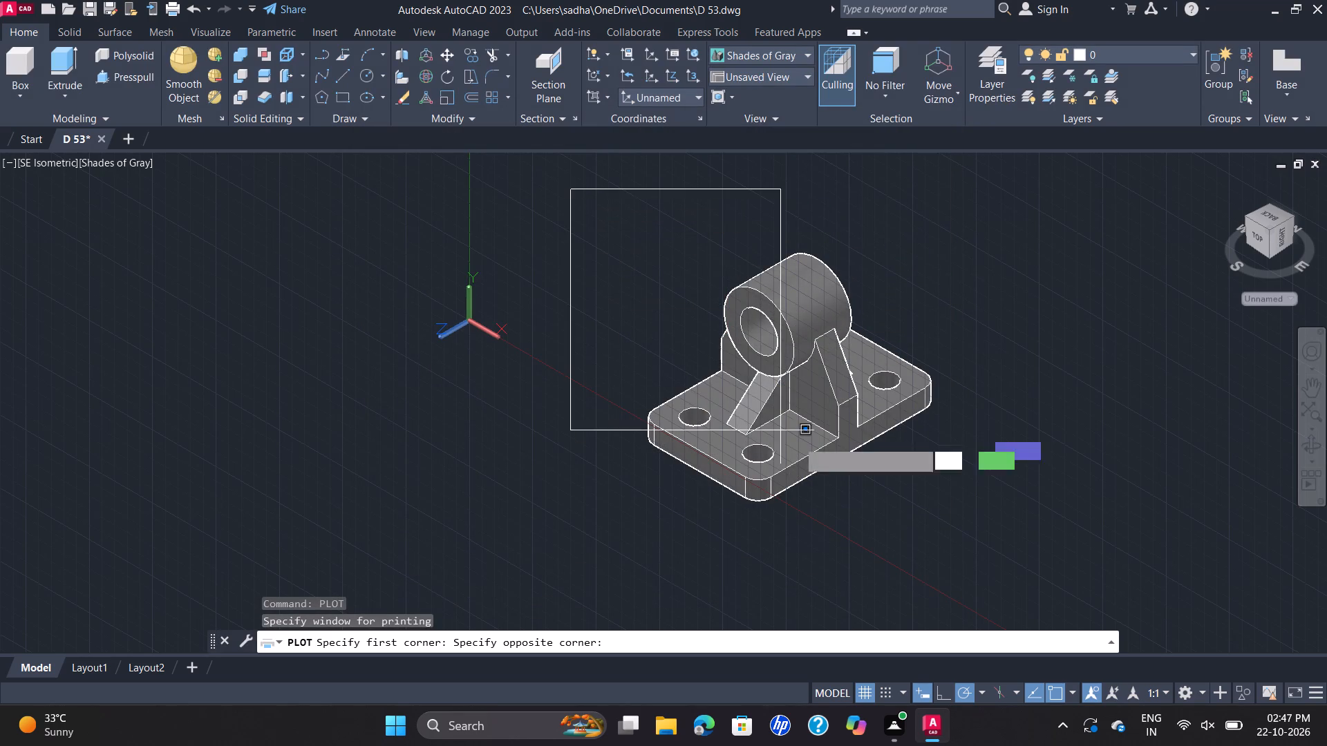
click(1024, 519)
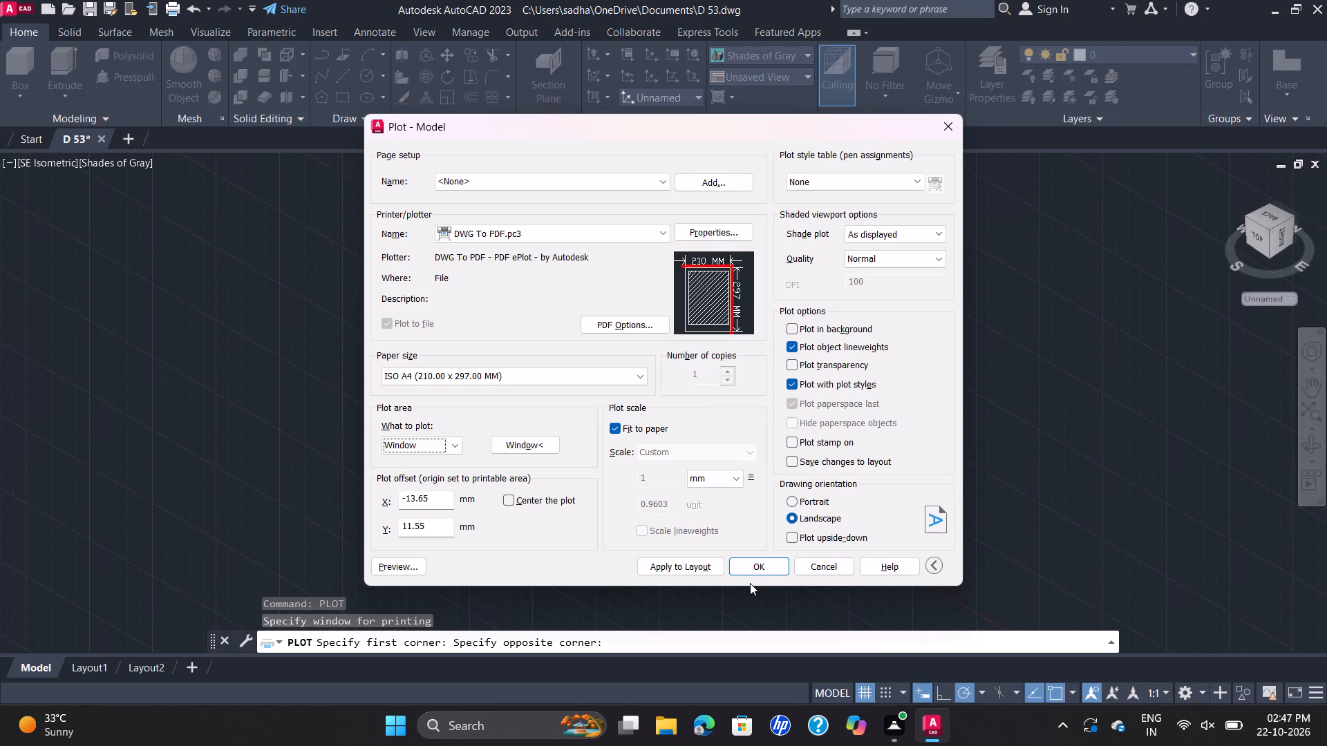
Plot the bracket to a PDF file in the Documents folder as D 53-Model.pdf.
click(752, 566)
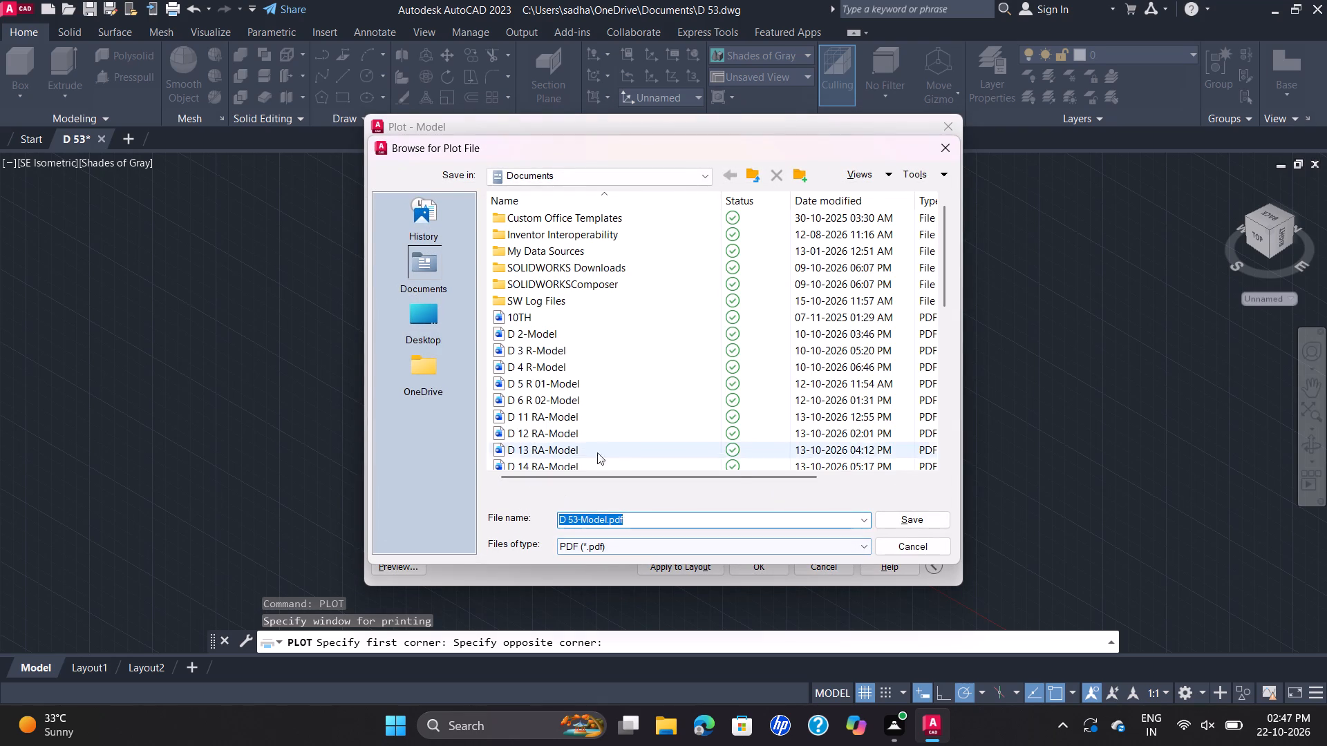
click(896, 516)
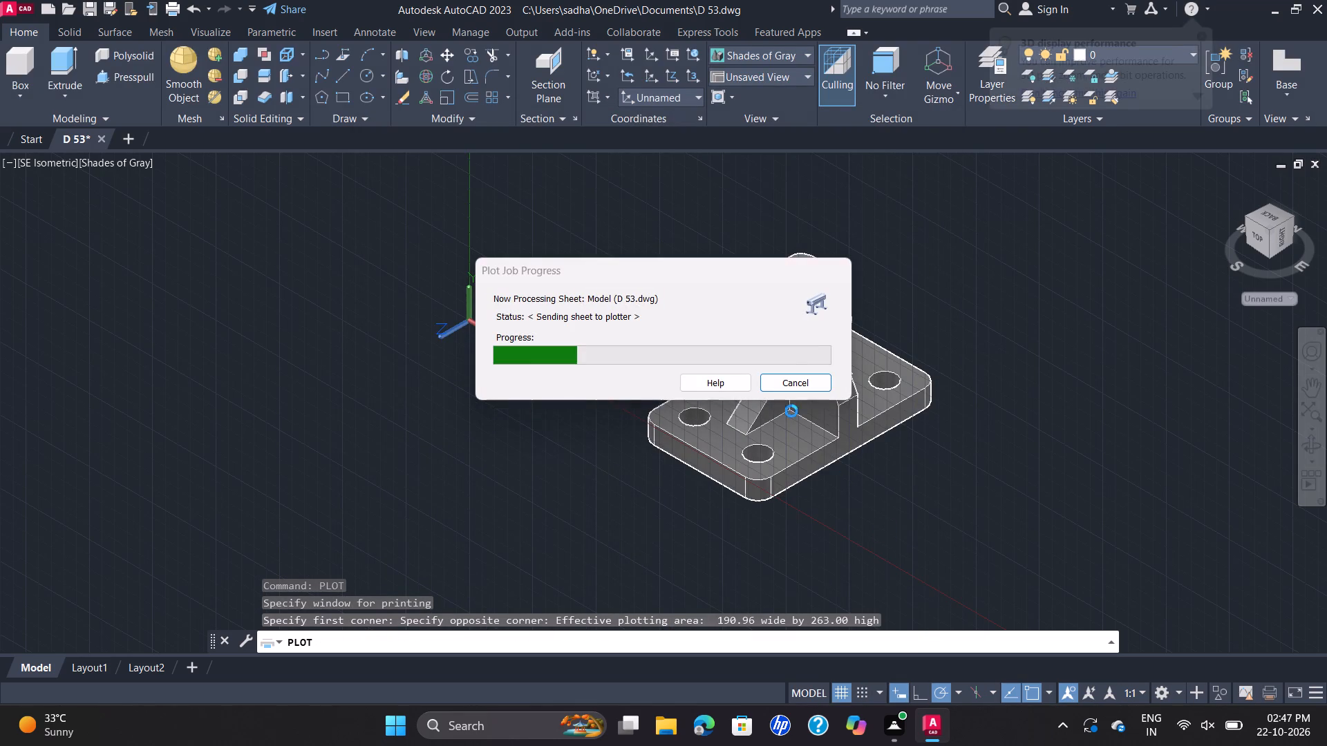
click(789, 385)
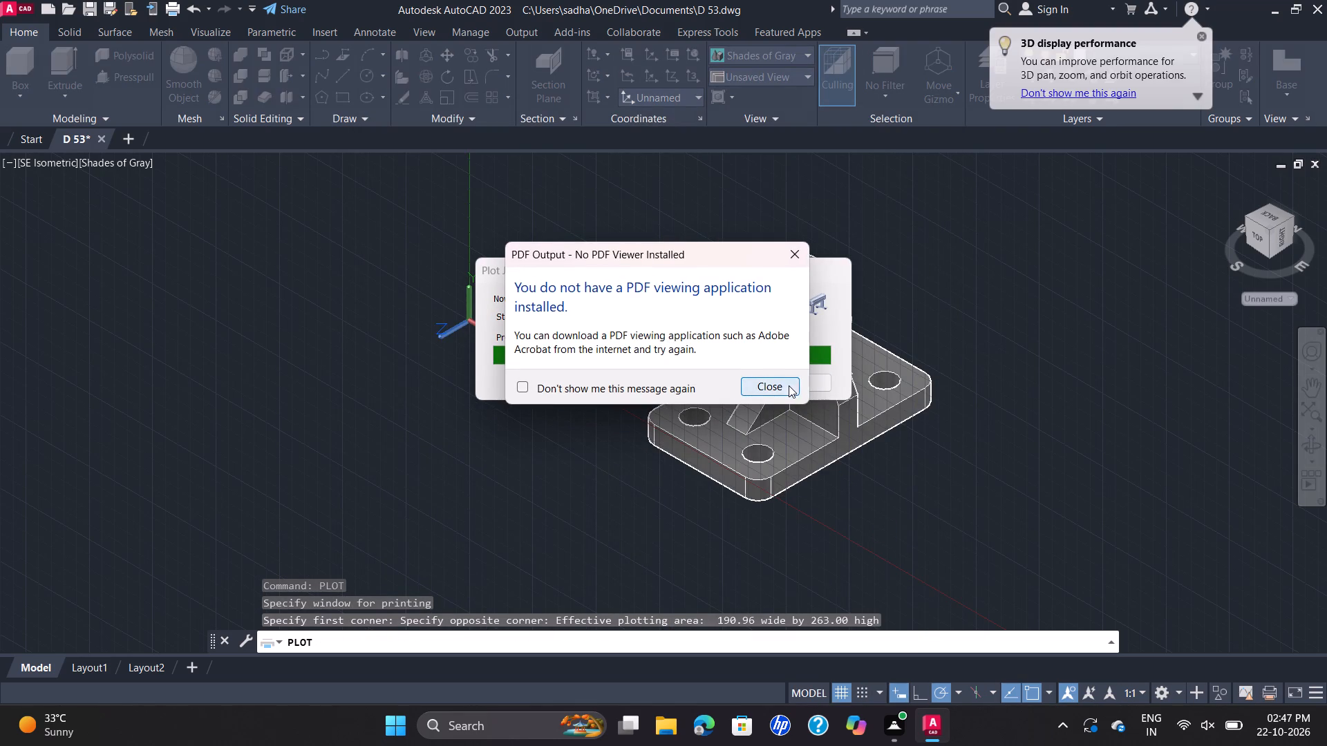